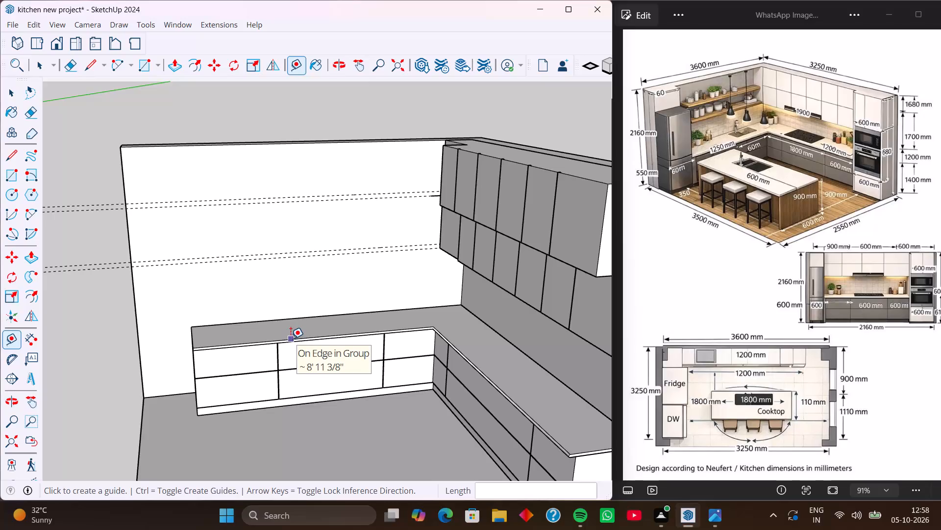
Place a vertical guide on the bare wall in line with the back vertical edge of the base cabinets' free end.
{"action": "middle_click_drag", "start_coordinate": [288, 323], "coordinate": [412, 272]}
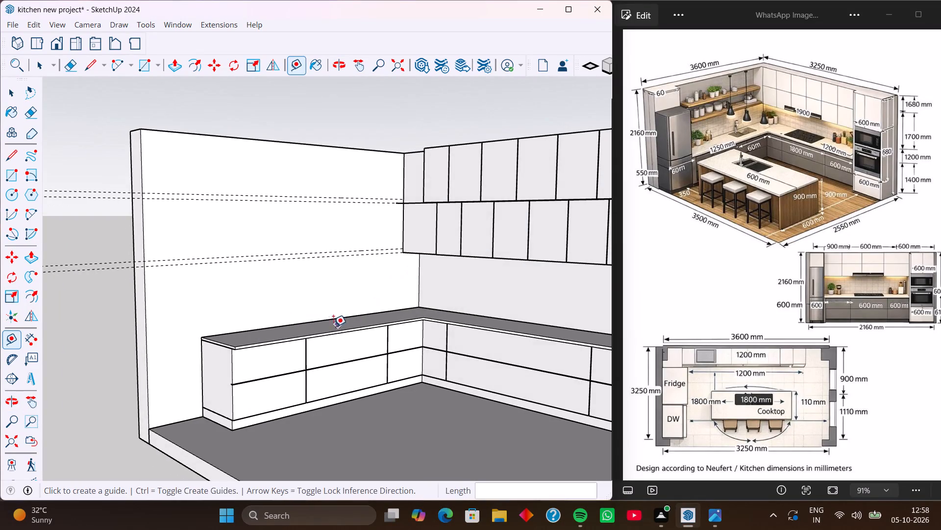
{"action": "middle_click_drag", "start_coordinate": [318, 329], "coordinate": [342, 330]}
{"action": "left_click", "coordinate": [212, 400]}
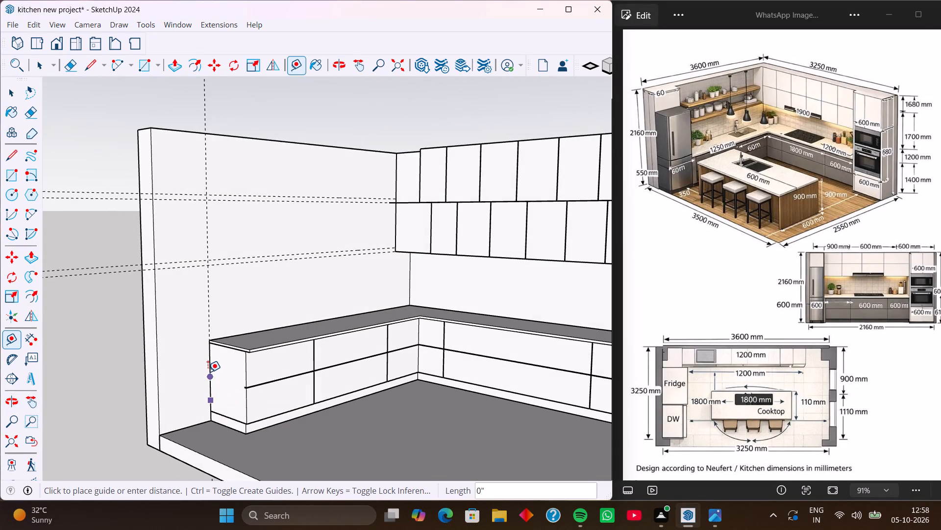
{"action": "left_click", "coordinate": [208, 372]}
Place a parallel vertical guide 1' from the cabinet-end guide, on the side toward the corner cabinets.
{"action": "middle_click_drag", "start_coordinate": [234, 336], "coordinate": [144, 341]}
{"action": "middle_click_drag", "start_coordinate": [319, 318], "coordinate": [270, 393]}
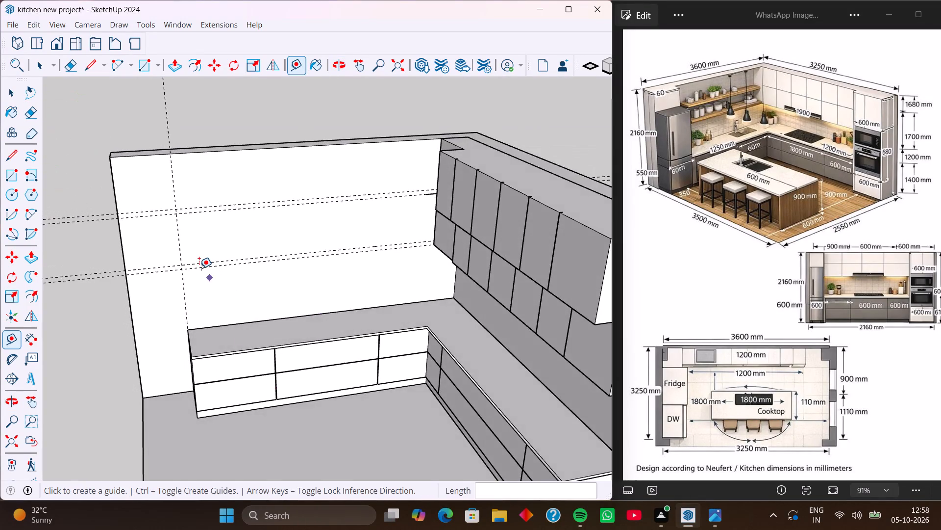
{"action": "scroll", "coordinate": [196, 266], "scroll_direction": "up", "scroll_amount": 3}
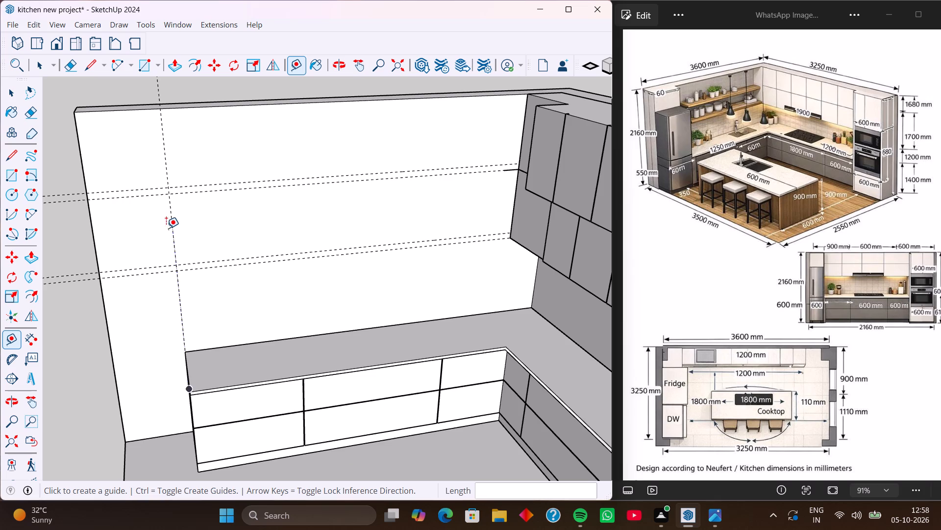
{"action": "left_click", "coordinate": [173, 229]}
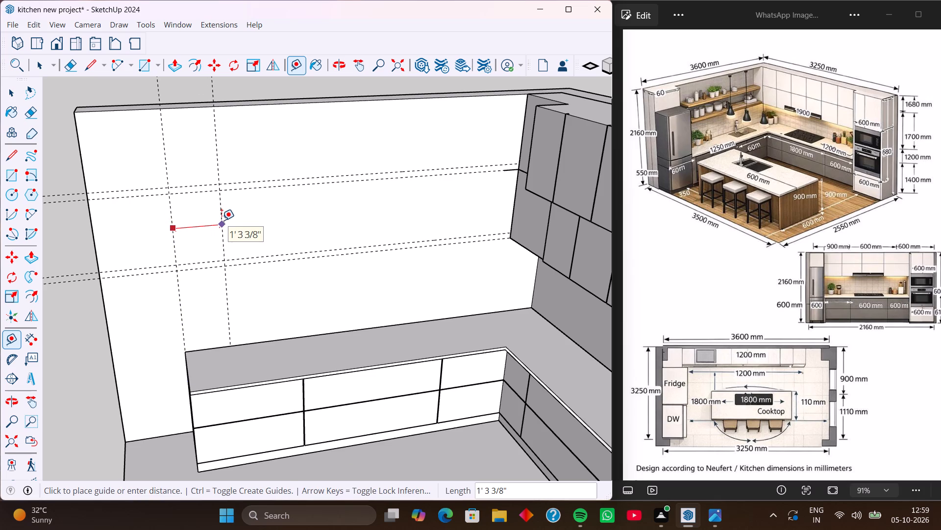
{"action": "type", "text": "1'"}
{"action": "key", "text": "Return"}
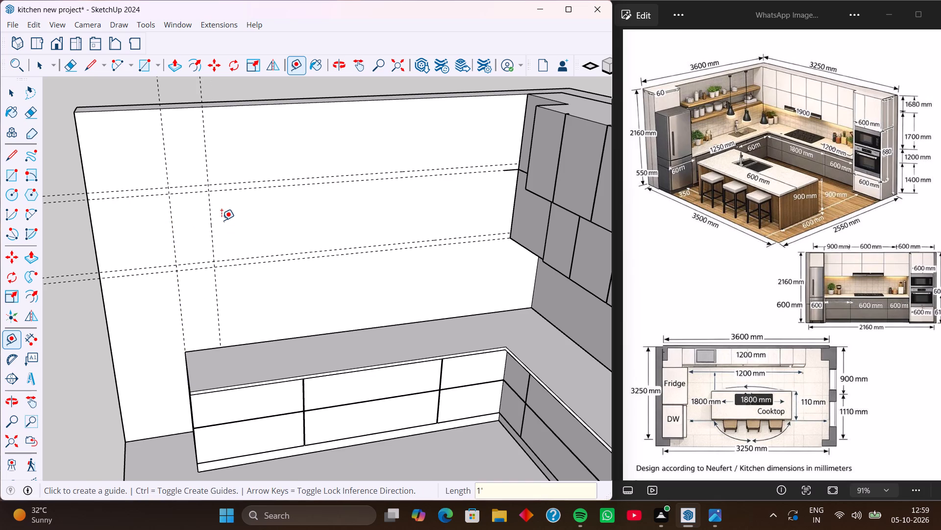
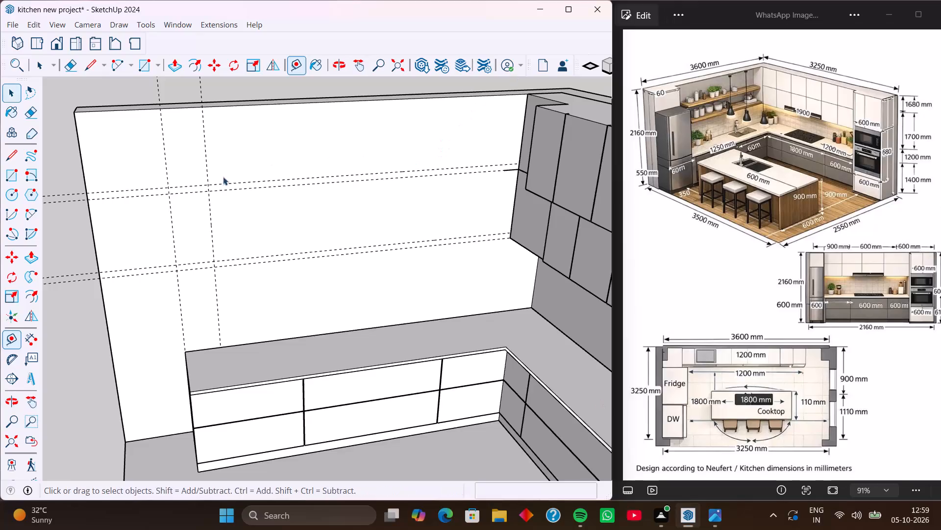
Delete the vertical guide in line with the free end of the base cabinets.
{"action": "left_click", "coordinate": [173, 244]}
{"action": "key", "text": "Delete"}
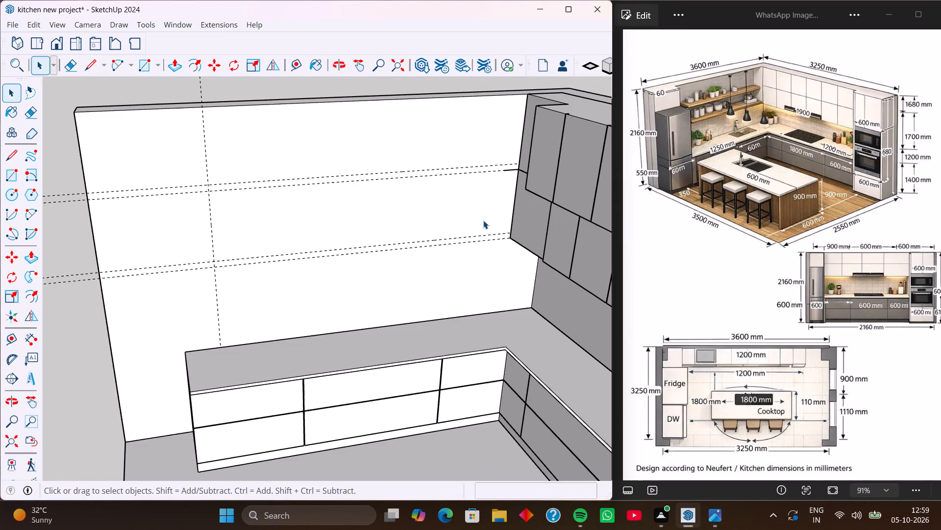
Delete the short stray edge on the bare wall beside the wall cabinets at the upper guide pair.
{"action": "scroll", "coordinate": [518, 168], "scroll_direction": "up", "scroll_amount": 11}
{"action": "left_click", "coordinate": [504, 173]}
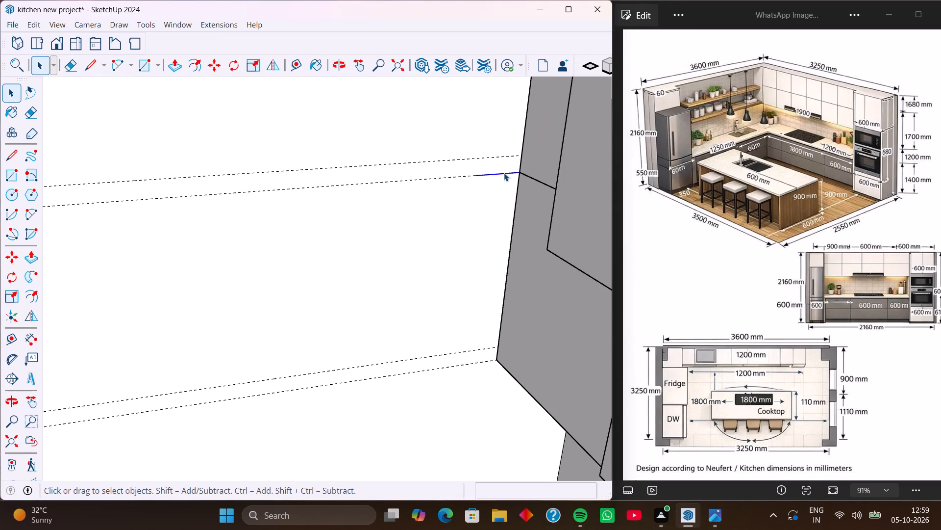
{"action": "key", "text": "Delete"}
Draw a rectangle about 8' 11 3/8" by 2" between the upper pair of horizontal guides, from the wall cabinets to the vertical guide.
{"action": "key", "text": "r"}
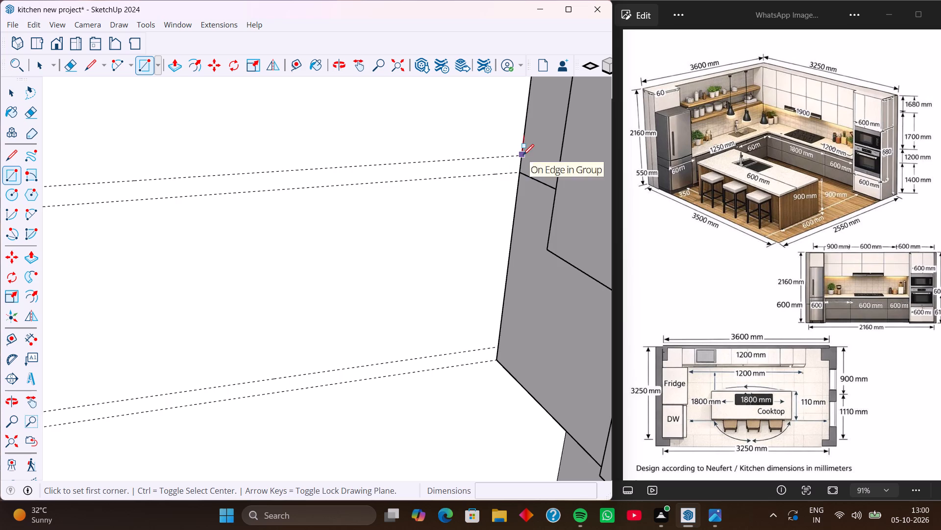
{"action": "left_click", "coordinate": [520, 155]}
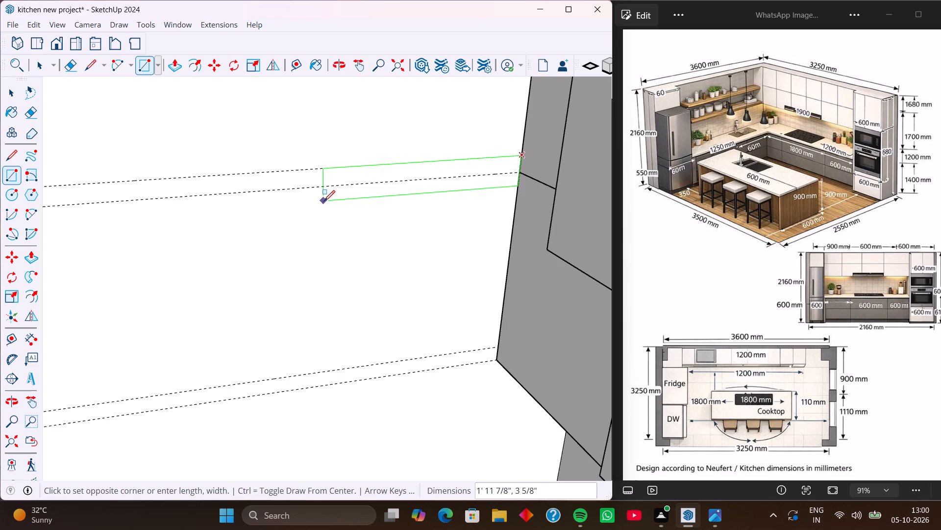
{"action": "scroll", "coordinate": [310, 209], "scroll_direction": "down", "scroll_amount": 9}
{"action": "middle_click_drag", "start_coordinate": [231, 221], "coordinate": [352, 230], "text": "shift"}
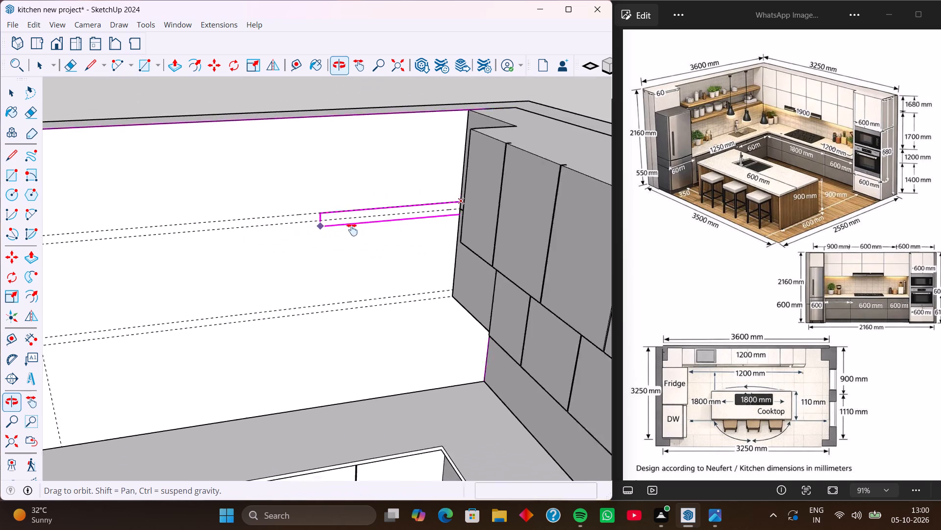
{"action": "middle_click_drag", "start_coordinate": [352, 230], "coordinate": [646, 237], "text": "shift"}
{"action": "scroll", "coordinate": [389, 259], "scroll_direction": "up", "scroll_amount": 4}
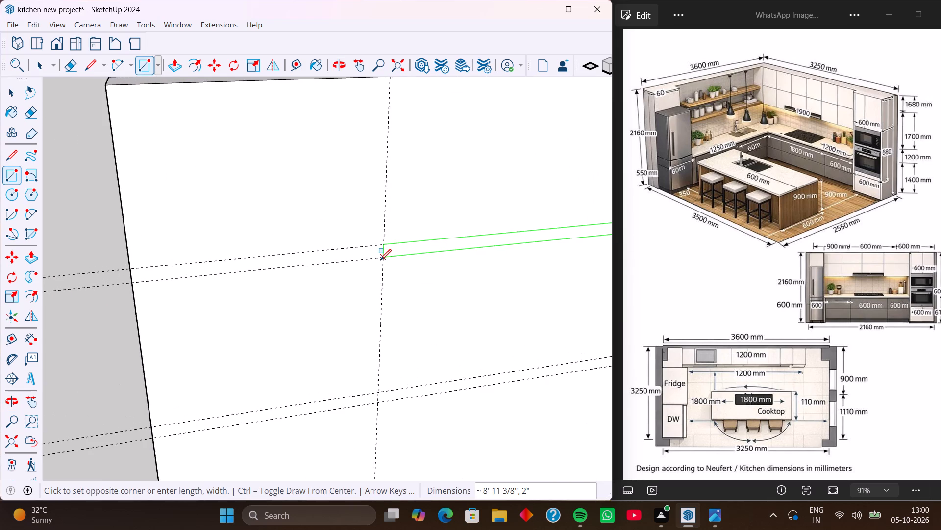
{"action": "left_click", "coordinate": [380, 260]}
Draw a rectangle about 8' 11 3/8" by 2" between the lower pair of horizontal guides, from the wall cabinets to the vertical guide.
{"action": "scroll", "coordinate": [388, 318], "scroll_direction": "down", "scroll_amount": 12}
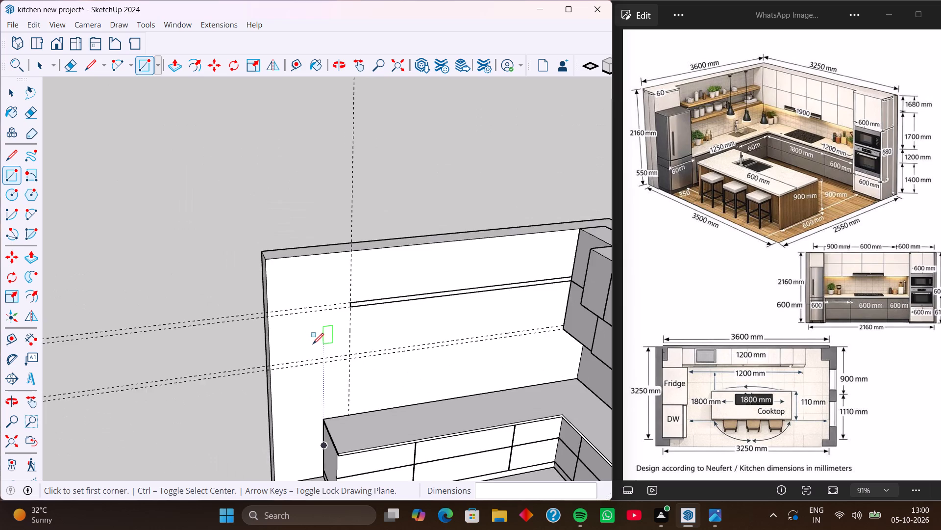
{"action": "scroll", "coordinate": [313, 344], "scroll_direction": "down", "scroll_amount": 2}
{"action": "middle_click_drag", "start_coordinate": [393, 353], "coordinate": [302, 250]}
{"action": "middle_click_drag", "start_coordinate": [382, 262], "coordinate": [434, 222]}
{"action": "scroll", "coordinate": [416, 228], "scroll_direction": "up", "scroll_amount": 9}
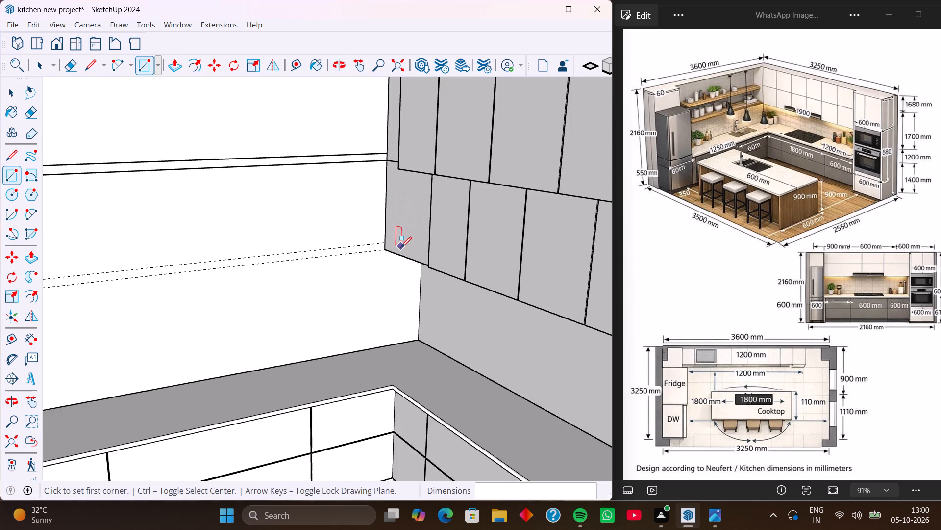
{"action": "scroll", "coordinate": [401, 247], "scroll_direction": "up", "scroll_amount": 11}
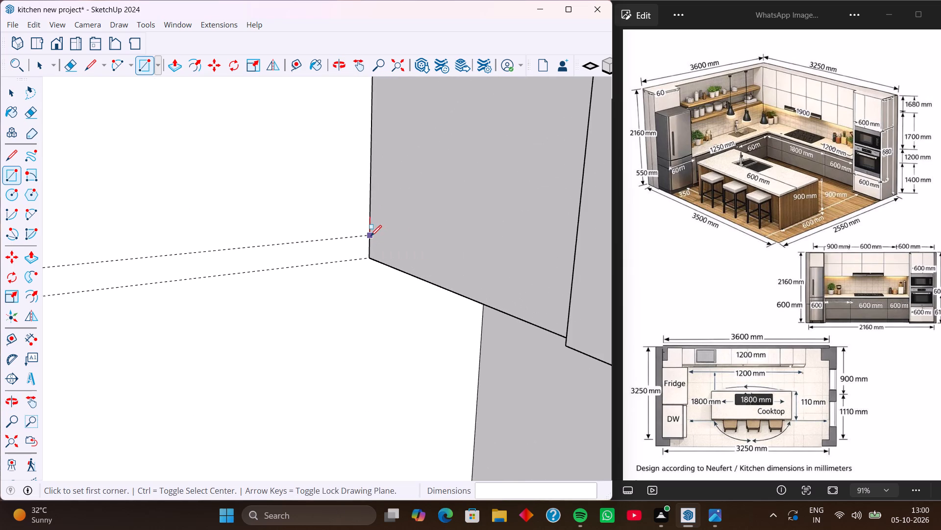
{"action": "scroll", "coordinate": [371, 236], "scroll_direction": "up", "scroll_amount": 15}
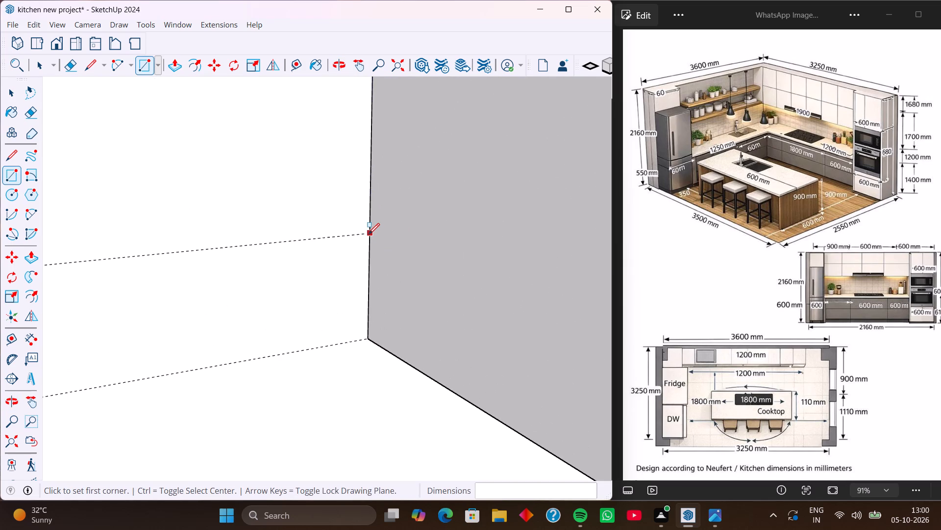
{"action": "left_click", "coordinate": [369, 234]}
{"action": "scroll", "coordinate": [300, 365], "scroll_direction": "down", "scroll_amount": 16}
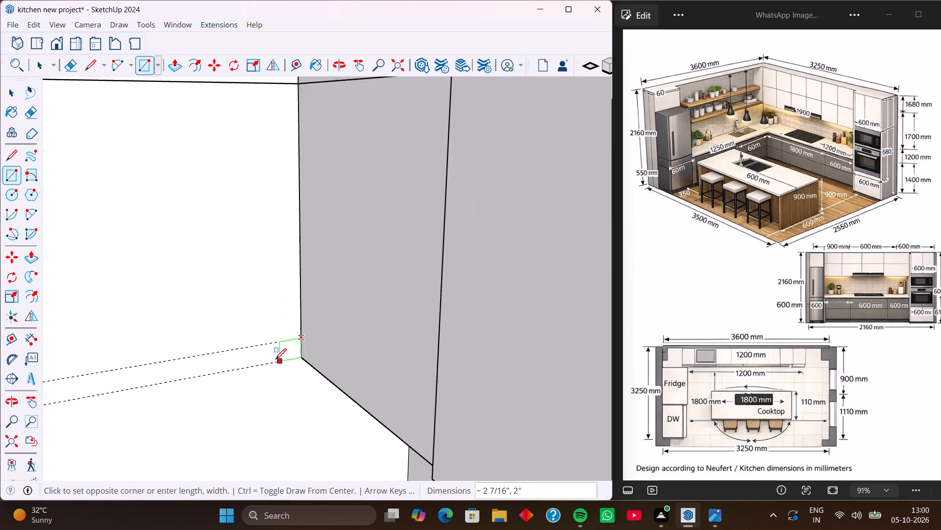
{"action": "scroll", "coordinate": [275, 359], "scroll_direction": "down", "scroll_amount": 5}
{"action": "middle_click_drag", "start_coordinate": [312, 339], "coordinate": [643, 243], "text": "shift"}
{"action": "scroll", "coordinate": [313, 291], "scroll_direction": "down", "scroll_amount": 5, "text": "shift"}
{"action": "middle_click_drag", "start_coordinate": [292, 322], "coordinate": [542, 229], "text": "shift"}
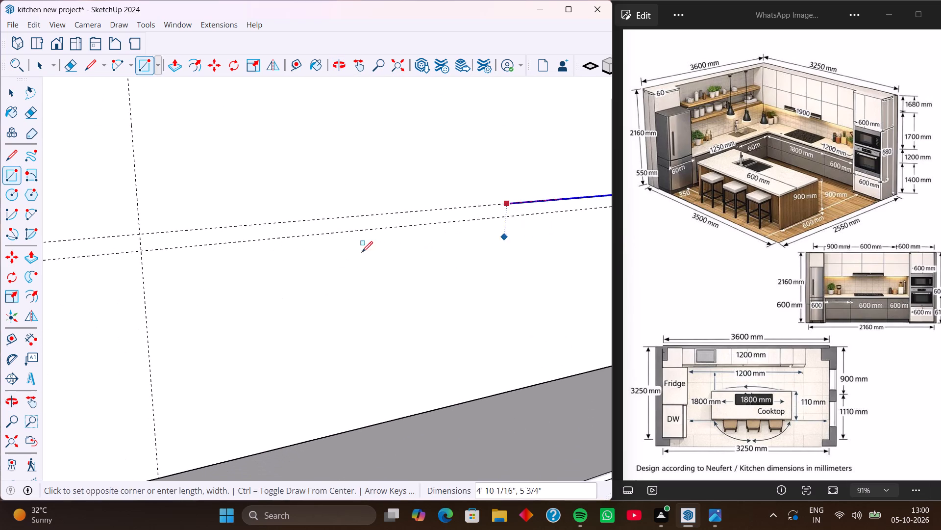
{"action": "middle_click_drag", "start_coordinate": [216, 277], "coordinate": [287, 258]}
{"action": "scroll", "coordinate": [244, 244], "scroll_direction": "up", "scroll_amount": 6}
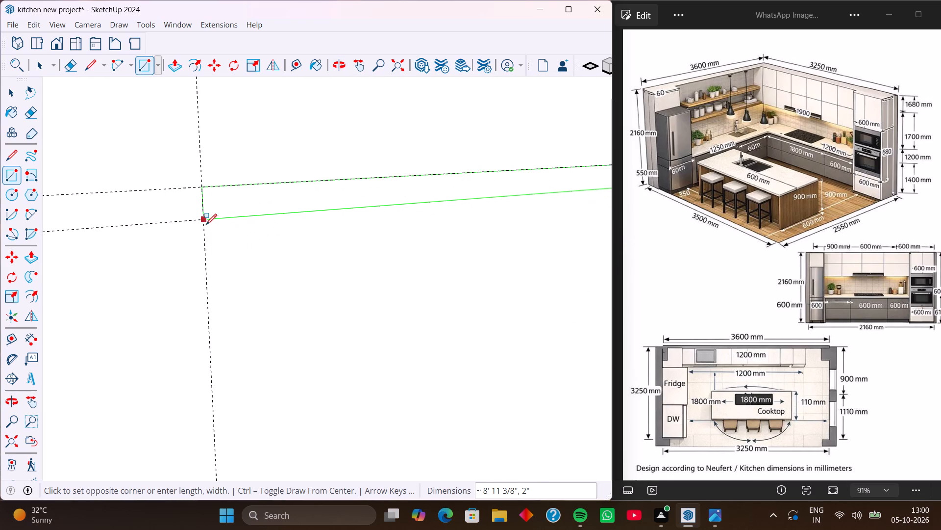
{"action": "left_click", "coordinate": [203, 219]}
Extrude the upper and lower shelf profiles 1' out from the wall with Push/Pull.
{"action": "scroll", "coordinate": [203, 219], "scroll_direction": "down", "scroll_amount": 7}
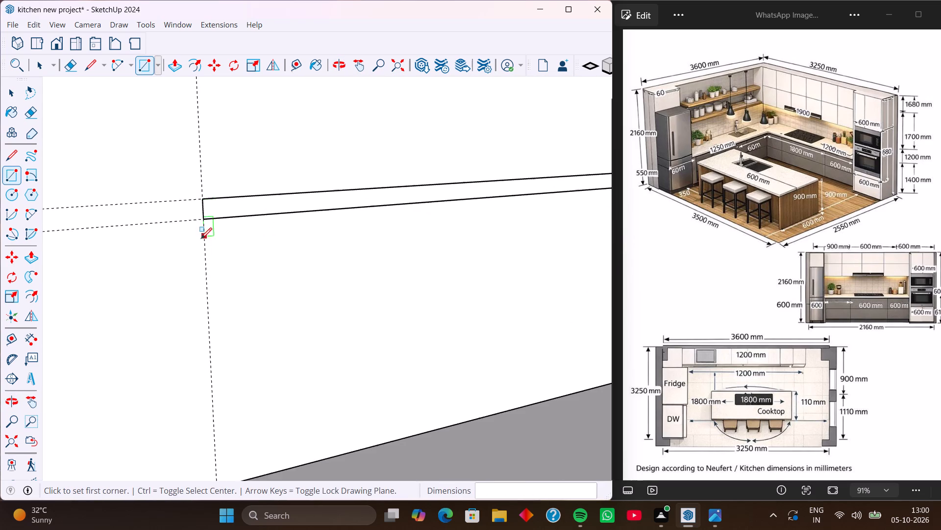
{"action": "scroll", "coordinate": [201, 238], "scroll_direction": "down", "scroll_amount": 9}
{"action": "middle_click_drag", "start_coordinate": [274, 277], "coordinate": [187, 270]}
{"action": "middle_click_drag", "start_coordinate": [330, 245], "coordinate": [266, 284]}
{"action": "scroll", "coordinate": [332, 232], "scroll_direction": "up", "scroll_amount": 1}
{"action": "middle_click_drag", "start_coordinate": [332, 232], "coordinate": [369, 238]}
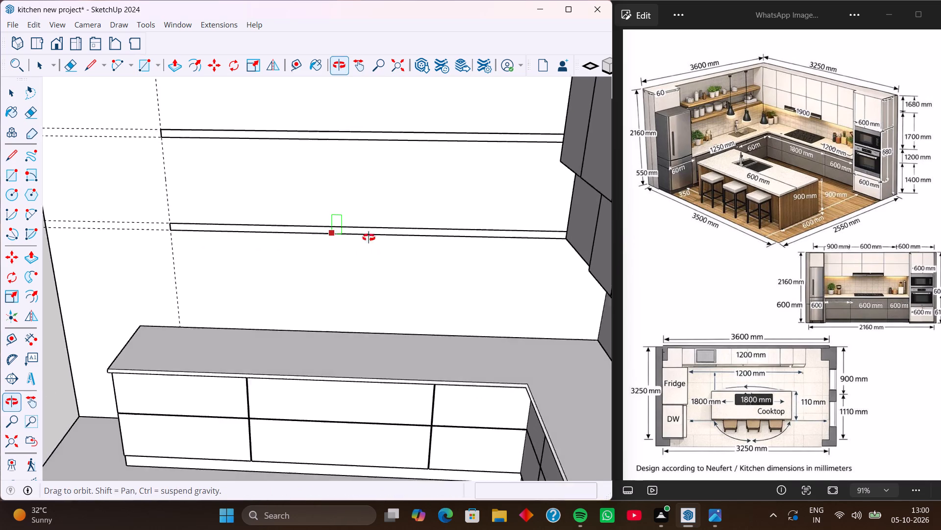
{"action": "middle_click_drag", "start_coordinate": [369, 238], "coordinate": [409, 238]}
{"action": "middle_click_drag", "start_coordinate": [377, 218], "coordinate": [408, 221]}
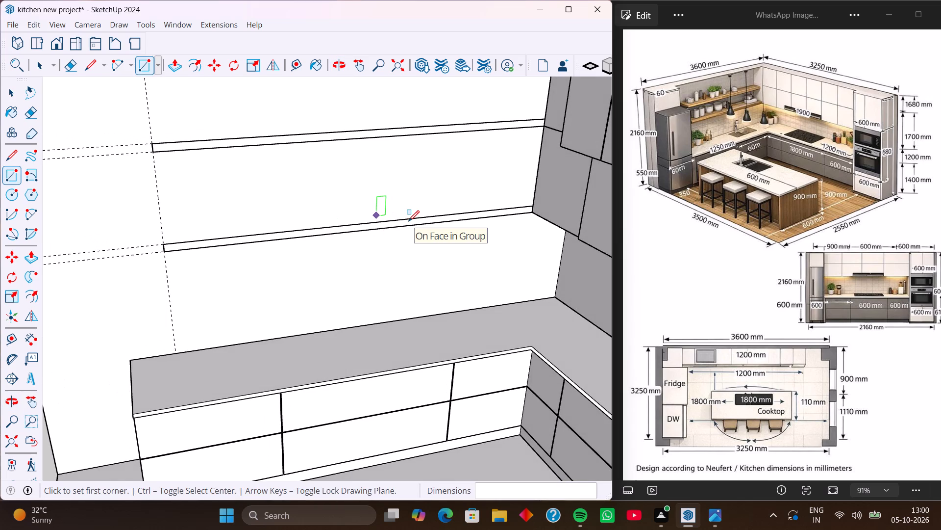
{"action": "key", "text": "p"}
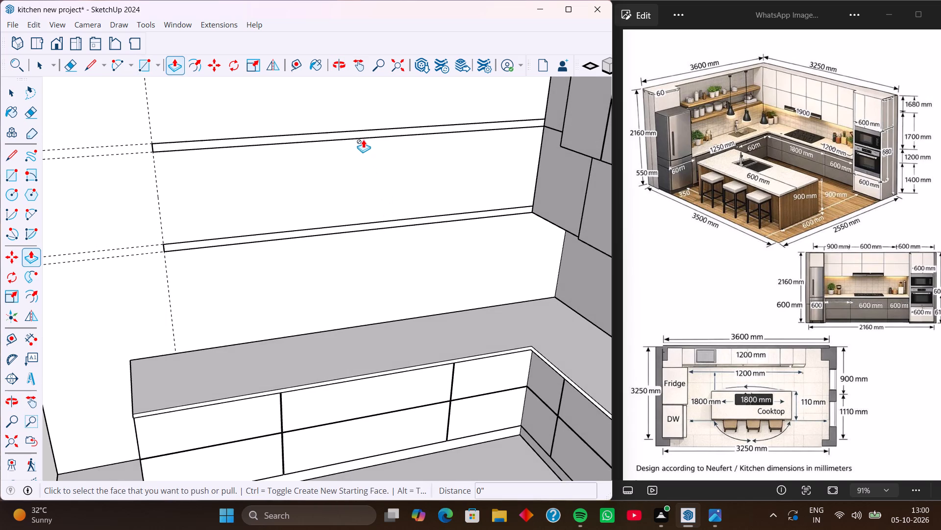
{"action": "left_click", "coordinate": [364, 136]}
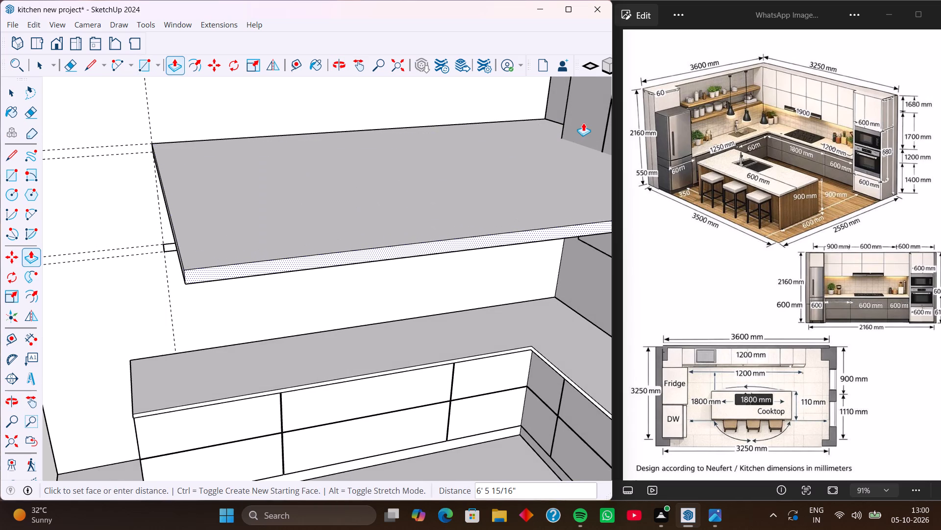
{"action": "scroll", "coordinate": [579, 125], "scroll_direction": "up", "scroll_amount": 5}
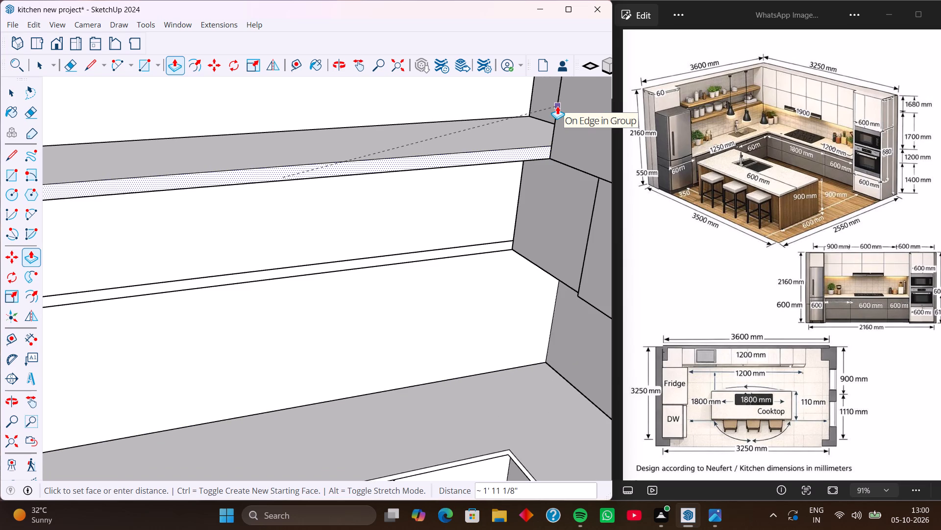
{"action": "key", "text": "1"}
{"action": "key", "text": "apostrophe"}
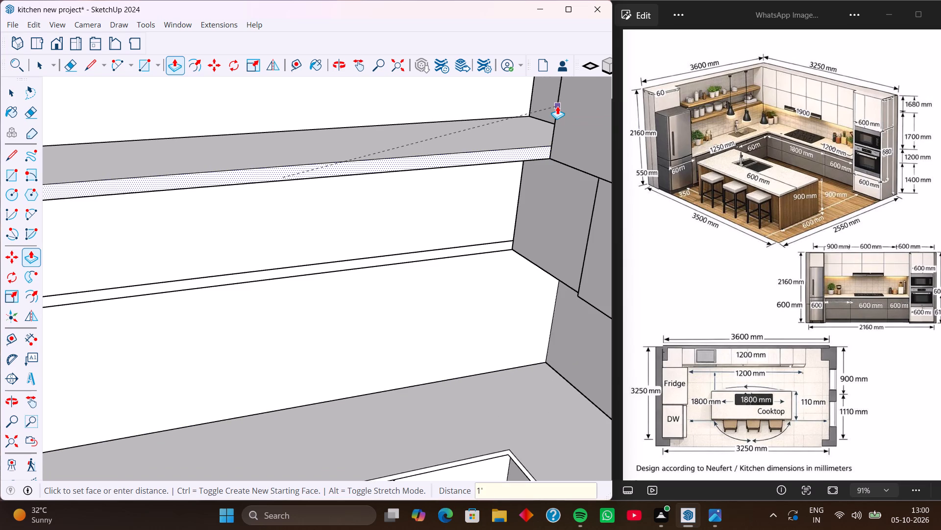
{"action": "key", "text": "Return"}
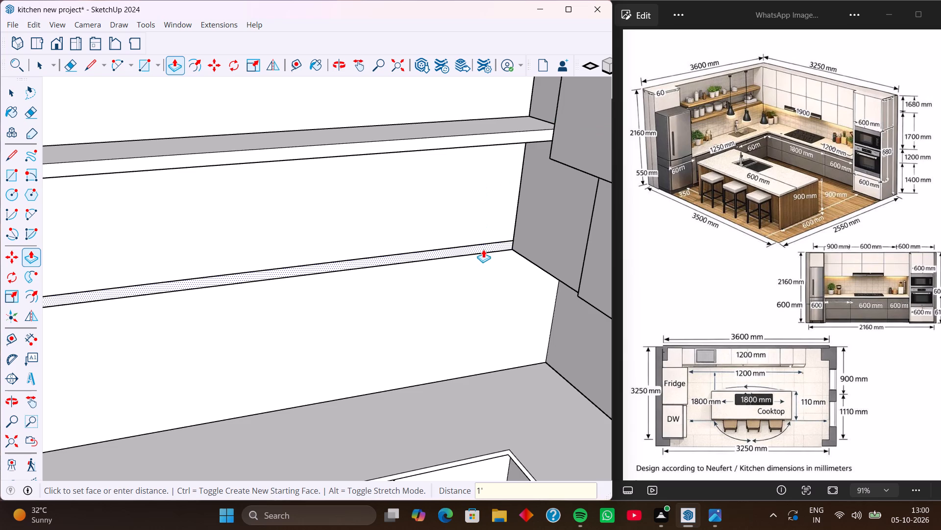
{"action": "double_click", "coordinate": [483, 249]}
Examine the two open shelves against the wall cabinets and base cabinets from several angles.
{"action": "scroll", "coordinate": [433, 213], "scroll_direction": "down", "scroll_amount": 3}
{"action": "middle_click_drag", "start_coordinate": [431, 239], "coordinate": [390, 206]}
{"action": "scroll", "coordinate": [384, 226], "scroll_direction": "down", "scroll_amount": 6}
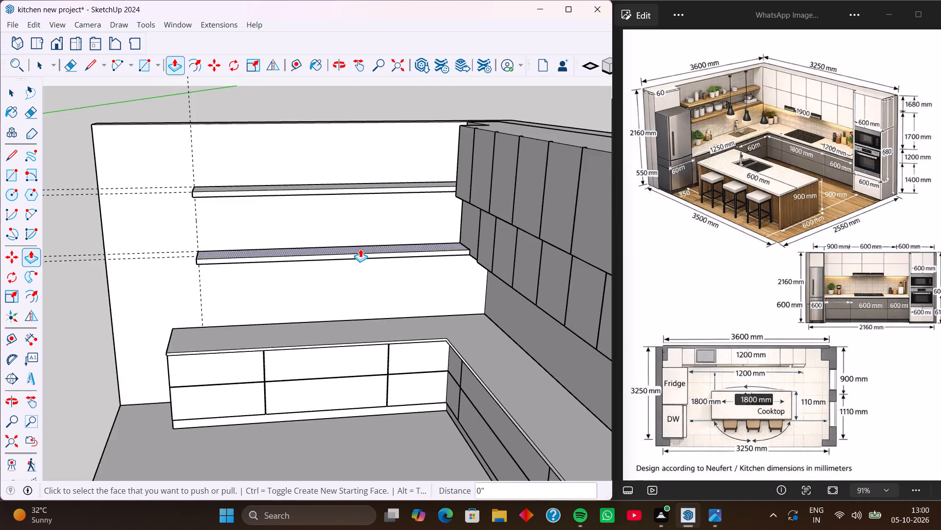
{"action": "scroll", "coordinate": [360, 249], "scroll_direction": "down", "scroll_amount": 3}
{"action": "middle_click_drag", "start_coordinate": [373, 272], "coordinate": [331, 283]}
{"action": "middle_click_drag", "start_coordinate": [344, 269], "coordinate": [483, 257]}
{"action": "middle_click_drag", "start_coordinate": [387, 232], "coordinate": [398, 273]}
{"action": "middle_click_drag", "start_coordinate": [396, 208], "coordinate": [442, 258]}
{"action": "middle_click_drag", "start_coordinate": [395, 233], "coordinate": [416, 237]}
{"action": "scroll", "coordinate": [386, 269], "scroll_direction": "up", "scroll_amount": 1}
{"action": "middle_click_drag", "start_coordinate": [386, 269], "coordinate": [273, 249]}
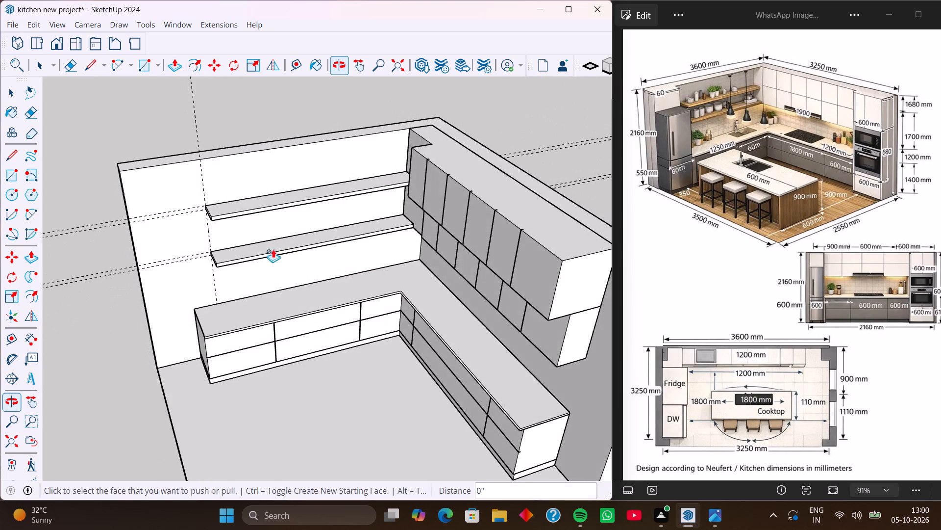
{"action": "middle_click_drag", "start_coordinate": [376, 334], "coordinate": [327, 298]}
{"action": "key", "text": "space"}
{"action": "left_click", "coordinate": [335, 107]}
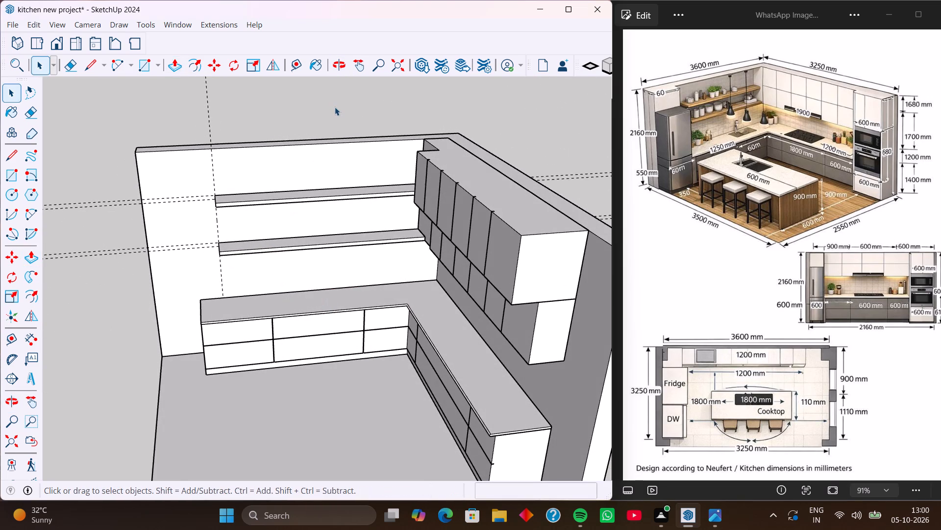
{"action": "scroll", "coordinate": [364, 248], "scroll_direction": "down", "scroll_amount": 2}
{"action": "middle_click_drag", "start_coordinate": [366, 249], "coordinate": [379, 279]}
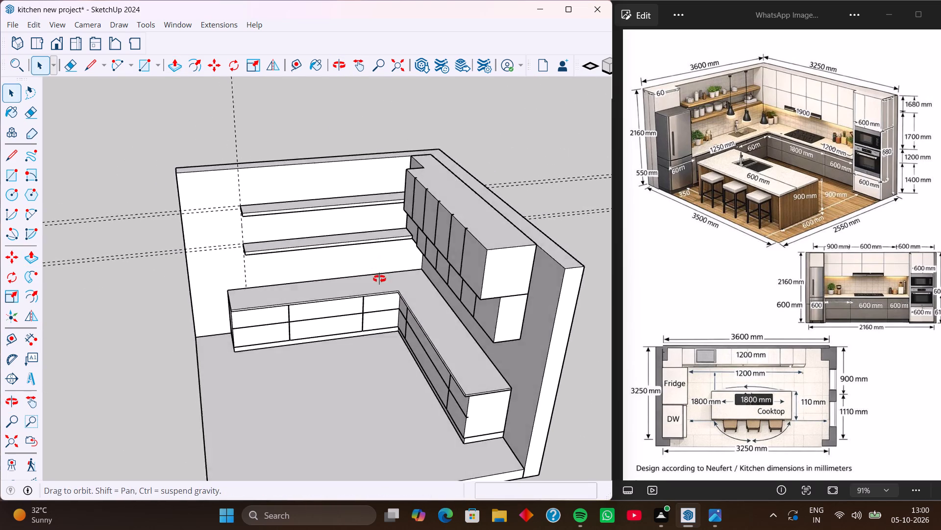
{"action": "middle_click_drag", "start_coordinate": [379, 279], "coordinate": [383, 297]}
{"action": "middle_click_drag", "start_coordinate": [370, 252], "coordinate": [362, 205]}
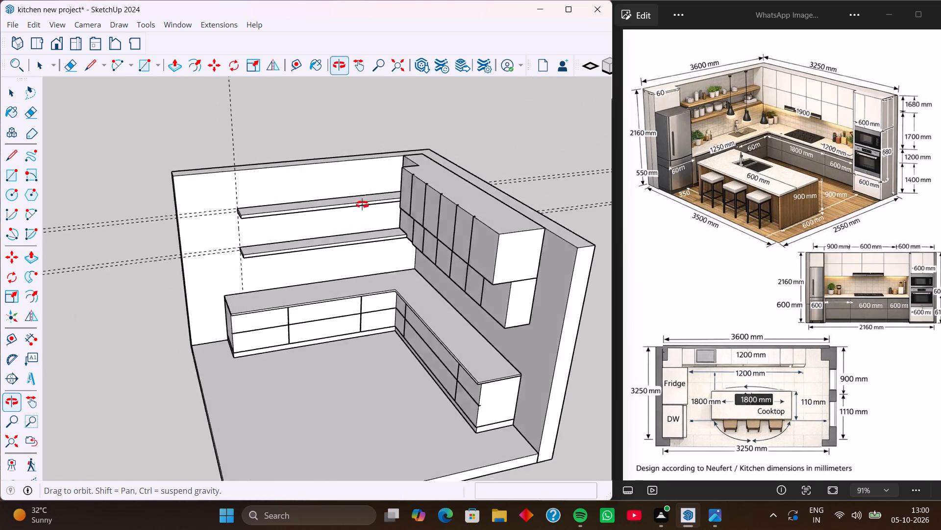
{"action": "middle_click_drag", "start_coordinate": [362, 205], "coordinate": [331, 199]}
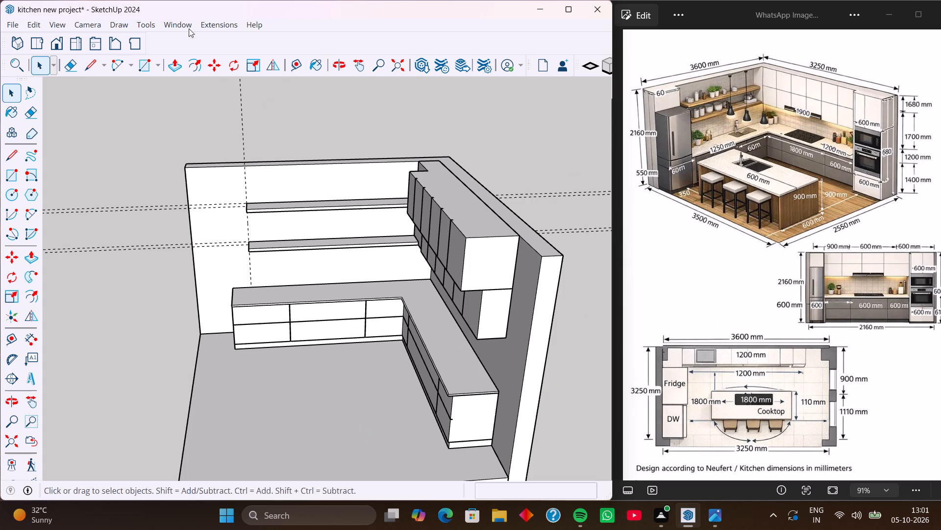
Delete all guides in the model.
{"action": "left_click", "coordinate": [33, 27]}
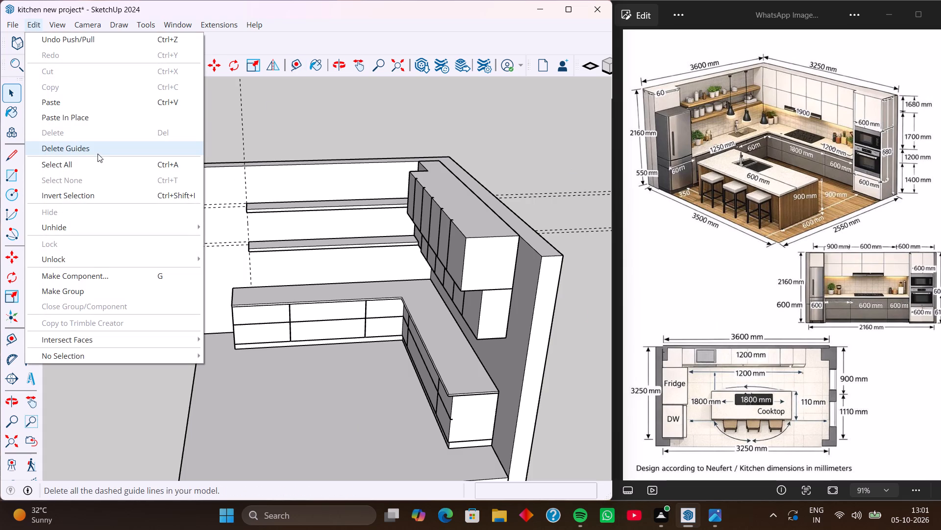
{"action": "left_click", "coordinate": [98, 154]}
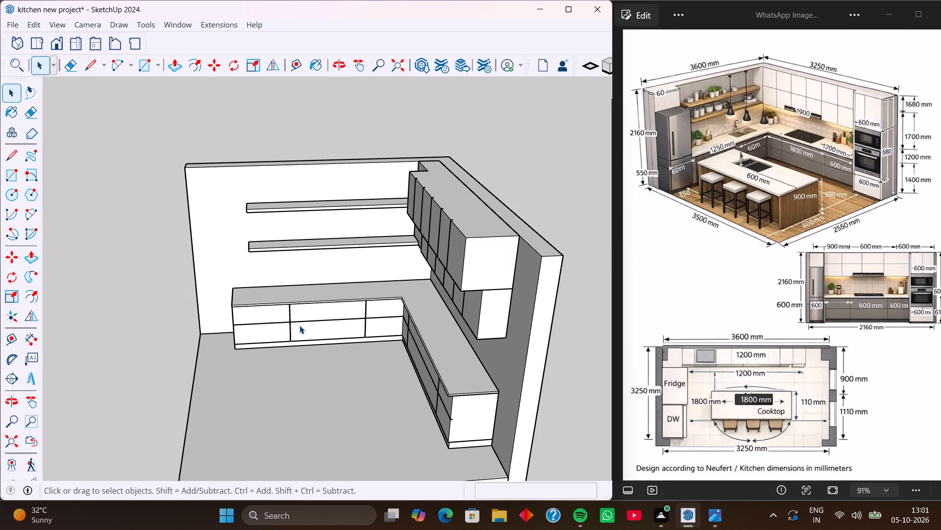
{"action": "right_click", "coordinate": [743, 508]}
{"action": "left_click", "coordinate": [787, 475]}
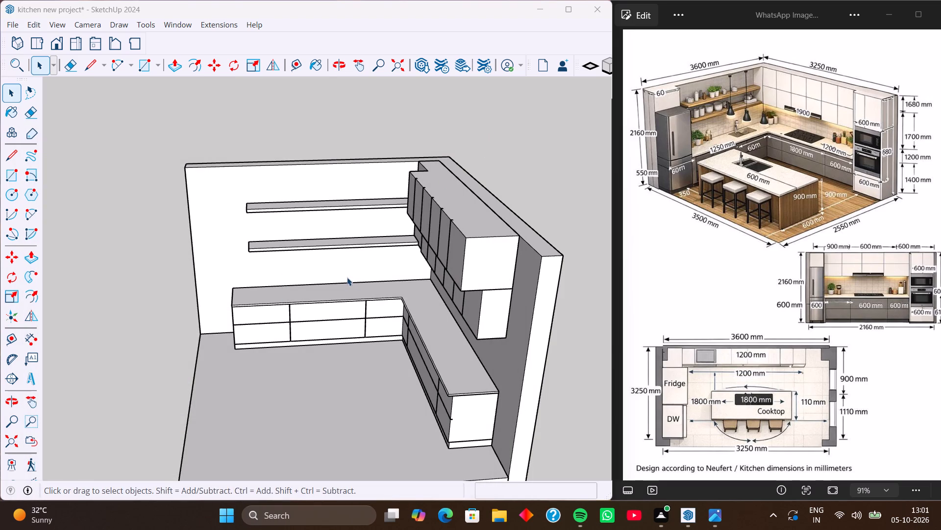
Select the entire lower open shelf above the base cabinets and make it a group.
{"action": "middle_click_drag", "start_coordinate": [359, 293], "coordinate": [373, 212]}
{"action": "middle_click_drag", "start_coordinate": [328, 398], "coordinate": [289, 389]}
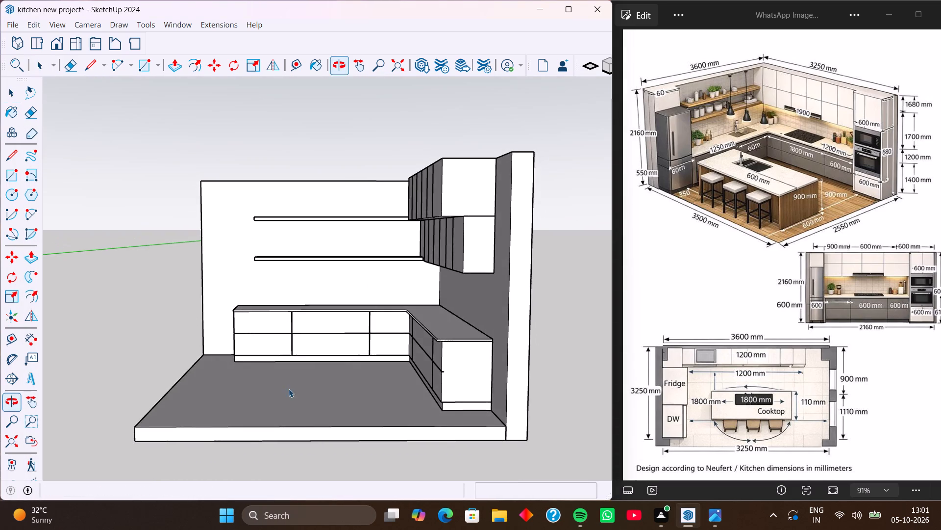
{"action": "middle_click_drag", "start_coordinate": [289, 389], "coordinate": [352, 399]}
{"action": "scroll", "coordinate": [315, 356], "scroll_direction": "up", "scroll_amount": 6}
{"action": "middle_click_drag", "start_coordinate": [315, 356], "coordinate": [333, 394]}
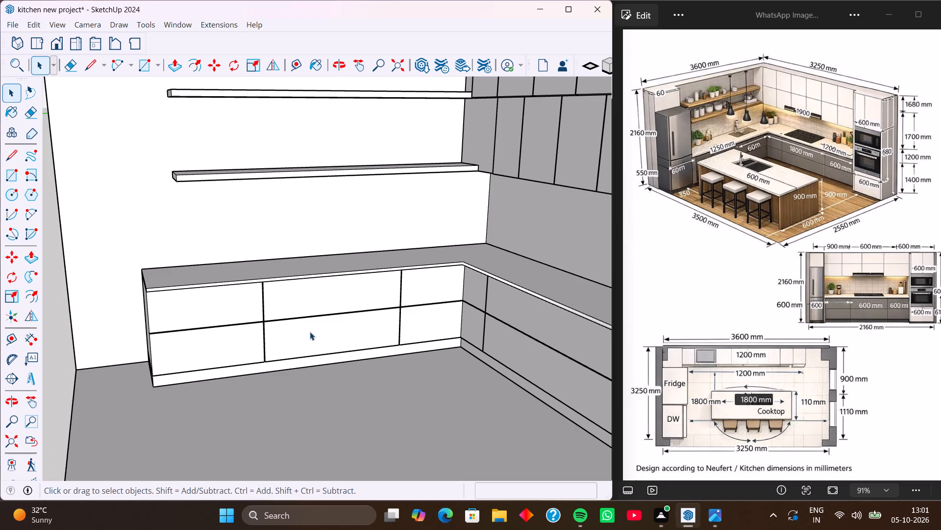
{"action": "triple_click", "coordinate": [314, 171]}
{"action": "triple_click", "coordinate": [314, 171]}
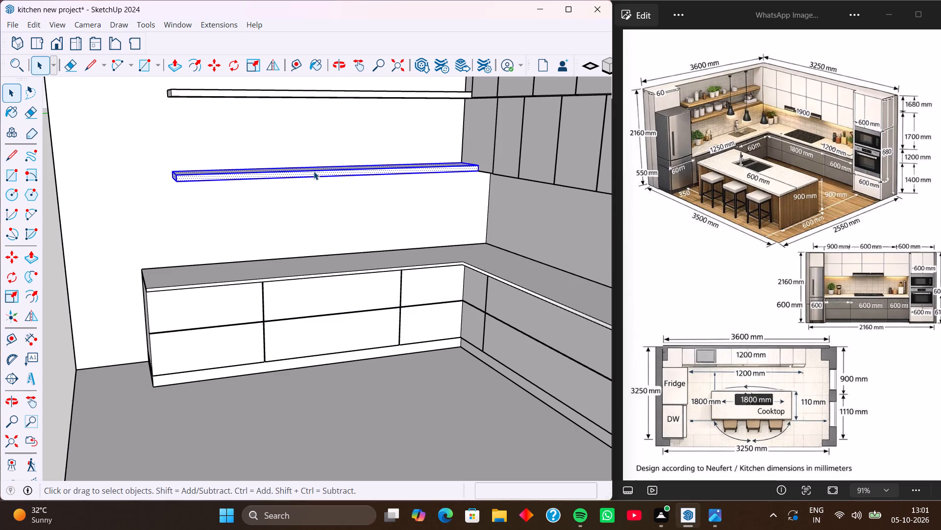
{"action": "right_click", "coordinate": [314, 171]}
{"action": "left_click", "coordinate": [383, 121]}
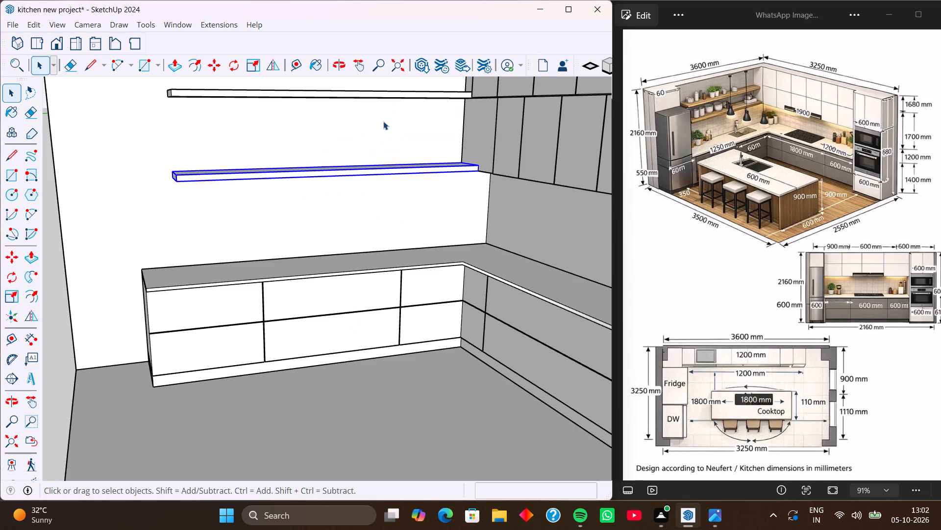
Select the entire upper open shelf and make it a group.
{"action": "triple_click", "coordinate": [368, 98]}
{"action": "triple_click", "coordinate": [368, 98]}
{"action": "triple_click", "coordinate": [368, 98]}
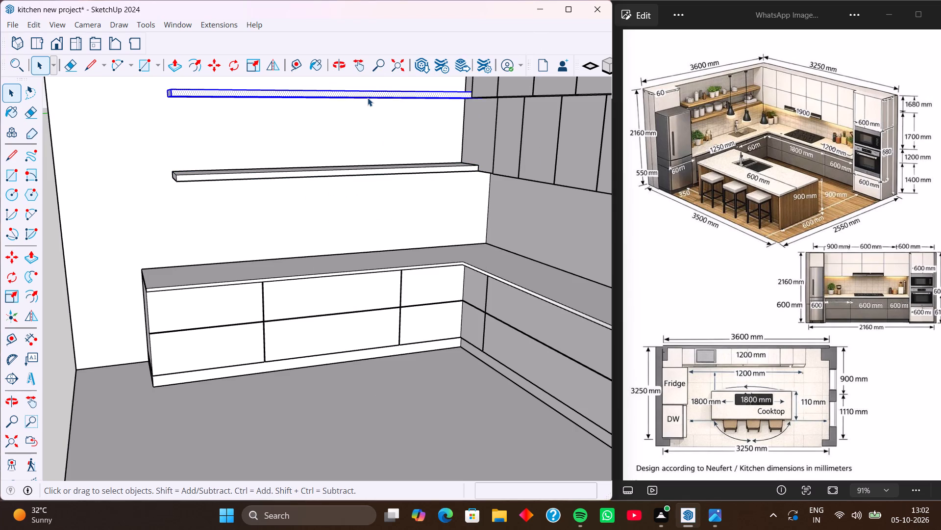
{"action": "left_click", "coordinate": [368, 98]}
{"action": "double_click", "coordinate": [368, 98]}
{"action": "right_click", "coordinate": [368, 98]}
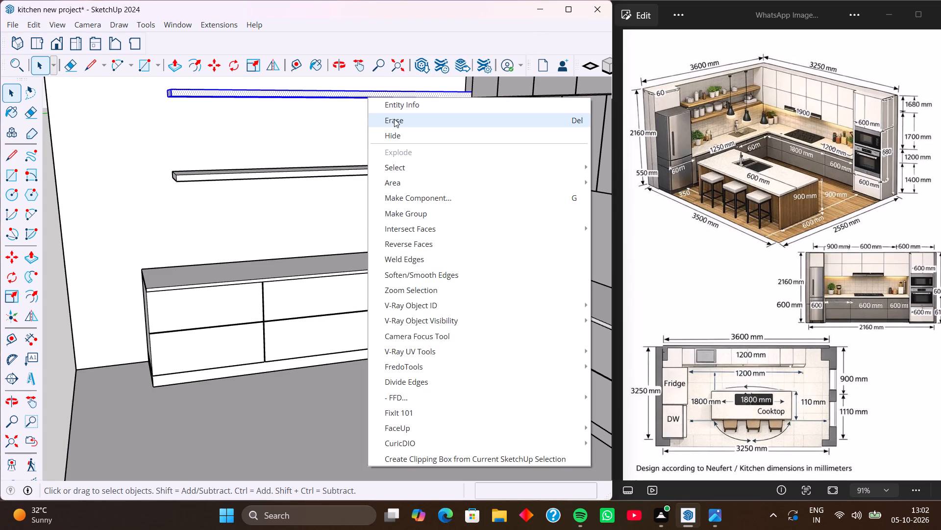
{"action": "left_click", "coordinate": [413, 215]}
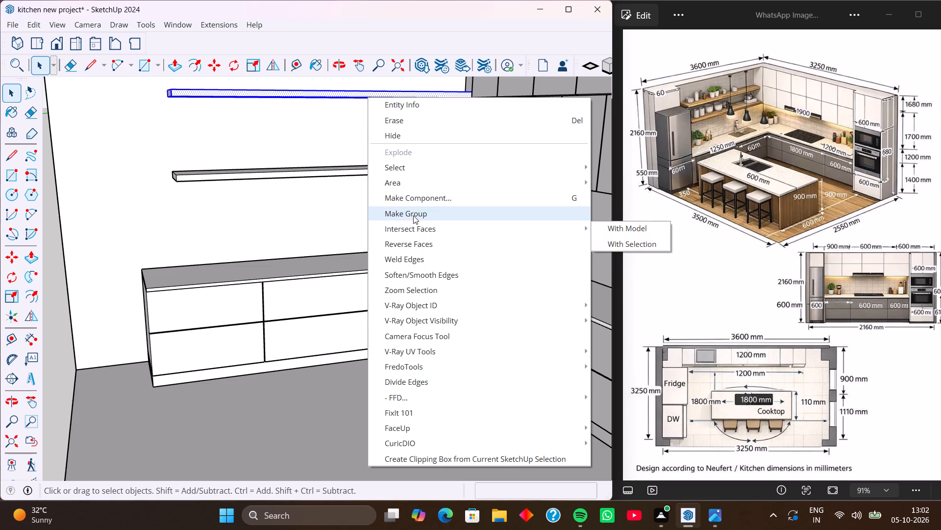
{"action": "scroll", "coordinate": [294, 254], "scroll_direction": "down", "scroll_amount": 5}
{"action": "middle_click_drag", "start_coordinate": [234, 277], "coordinate": [205, 272]}
{"action": "left_click", "coordinate": [143, 251]}
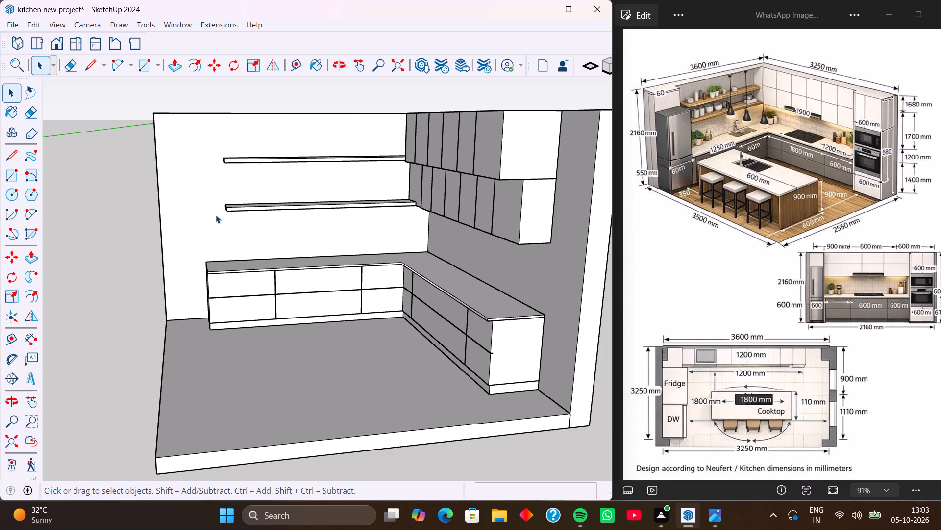
Place a horizontal guide along the upper shelf's bottom rear edge, where its underside meets the wall.
{"action": "middle_click_drag", "start_coordinate": [241, 220], "coordinate": [211, 215]}
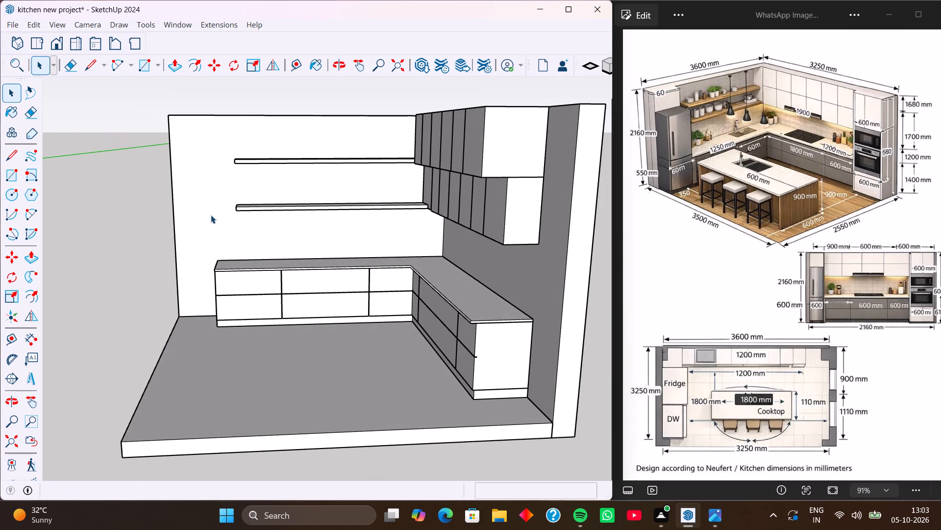
{"action": "scroll", "coordinate": [212, 184], "scroll_direction": "up", "scroll_amount": 3}
{"action": "scroll", "coordinate": [239, 152], "scroll_direction": "up", "scroll_amount": 2}
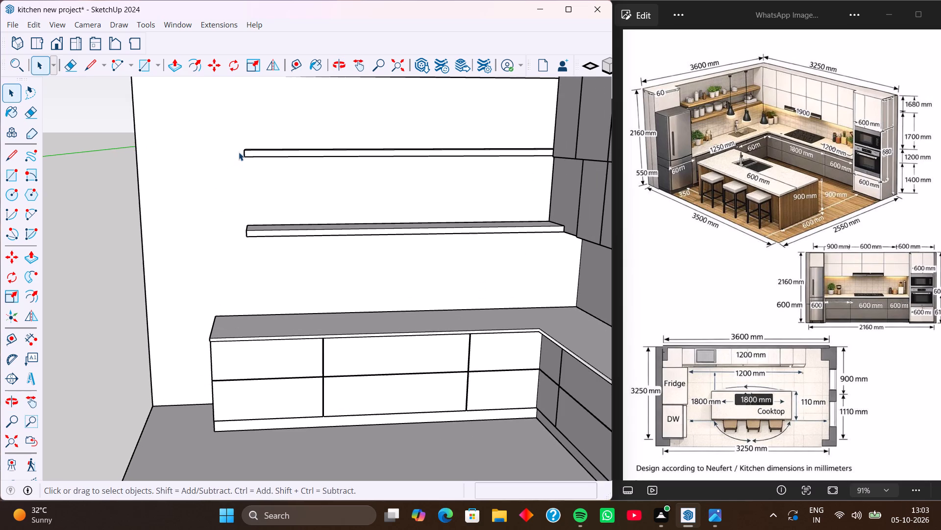
{"action": "middle_click_drag", "start_coordinate": [246, 169], "coordinate": [256, 161]}
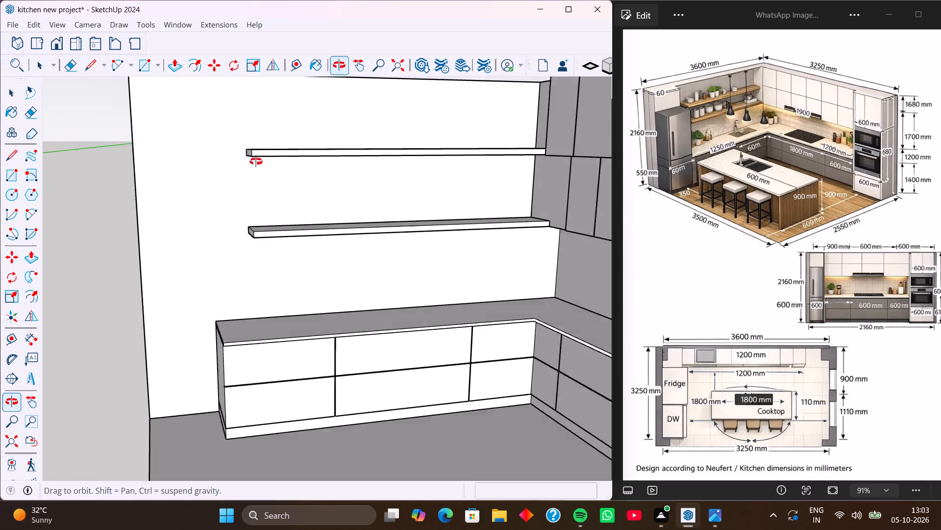
{"action": "middle_click_drag", "start_coordinate": [256, 161], "coordinate": [232, 159]}
{"action": "scroll", "coordinate": [232, 159], "scroll_direction": "up", "scroll_amount": 6}
{"action": "middle_click_drag", "start_coordinate": [232, 159], "coordinate": [245, 161]}
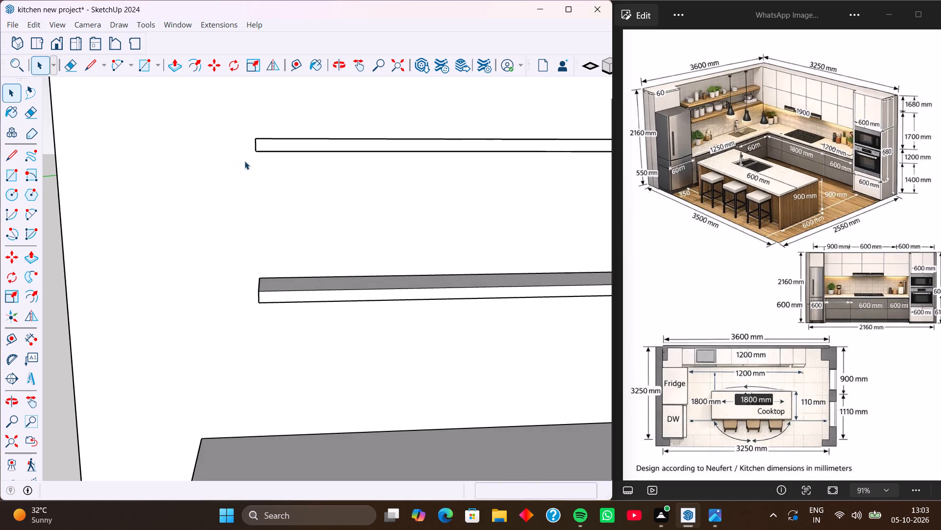
{"action": "middle_click_drag", "start_coordinate": [245, 161], "coordinate": [232, 159]}
{"action": "key", "text": "t"}
{"action": "middle_click_drag", "start_coordinate": [307, 171], "coordinate": [301, 110]}
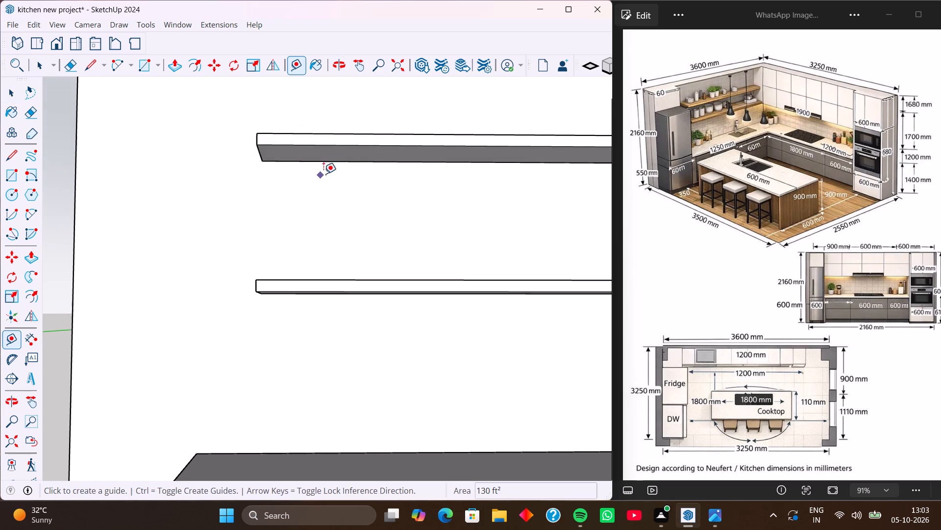
{"action": "left_click", "coordinate": [337, 164]}
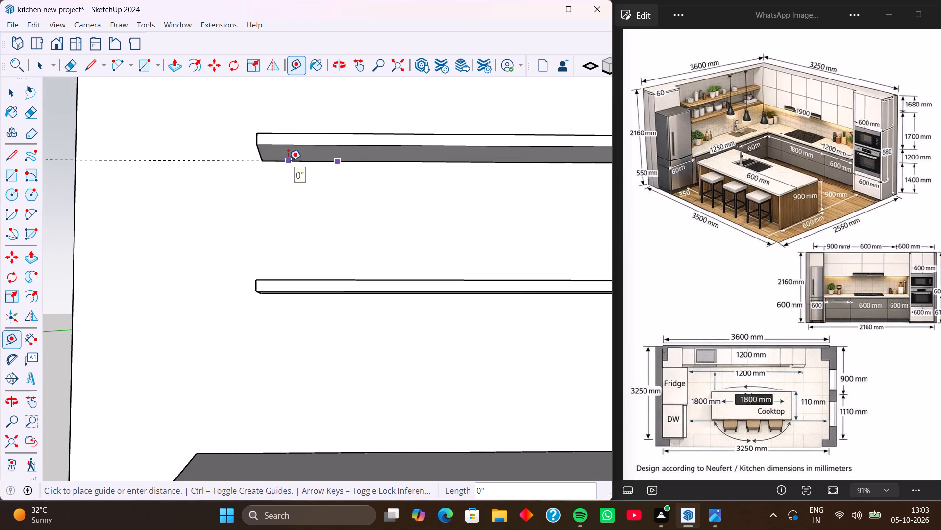
{"action": "left_click", "coordinate": [288, 160]}
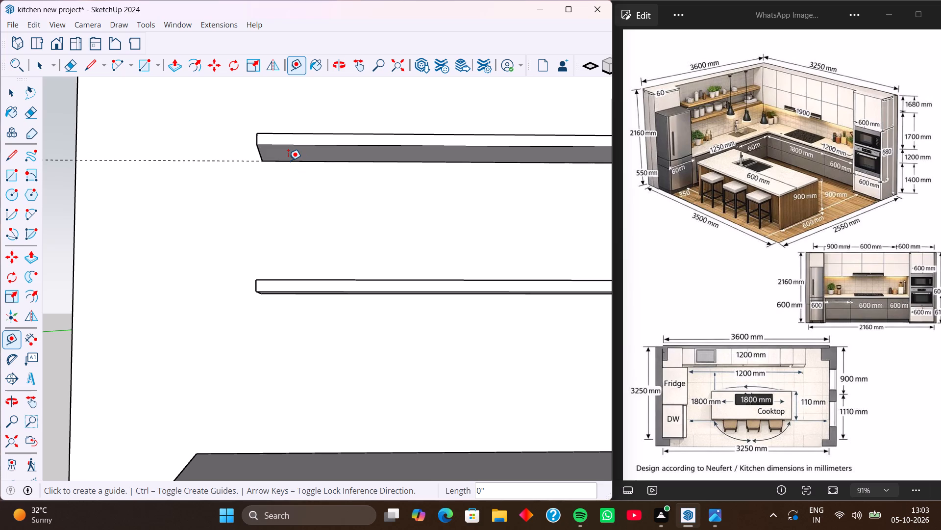
Place a vertical guide along the rear edge of the upper shelf's free end, flush against the wall.
{"action": "scroll", "coordinate": [231, 179], "scroll_direction": "up", "scroll_amount": 1}
{"action": "middle_click_drag", "start_coordinate": [258, 182], "coordinate": [353, 245]}
{"action": "scroll", "coordinate": [242, 144], "scroll_direction": "up", "scroll_amount": 7}
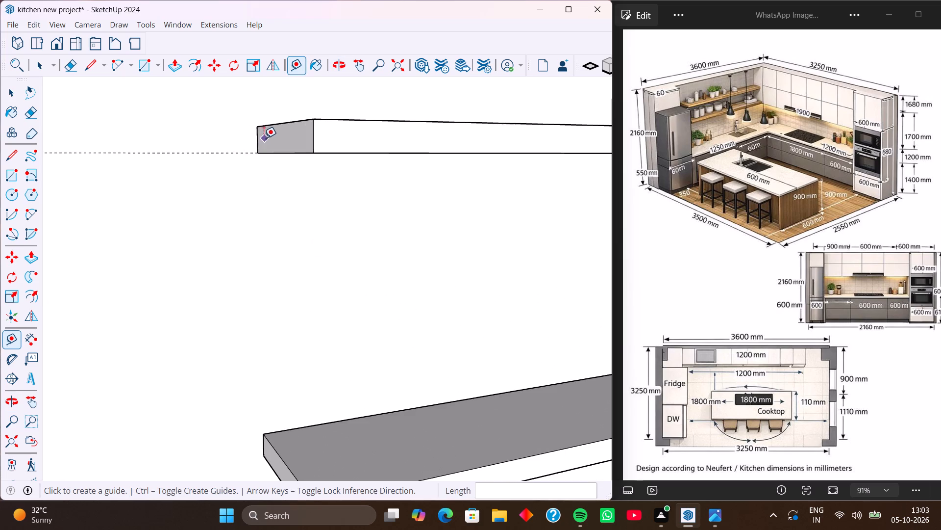
{"action": "left_click_drag", "start_coordinate": [259, 130], "coordinate": [258, 134]}
{"action": "left_click", "coordinate": [254, 154]}
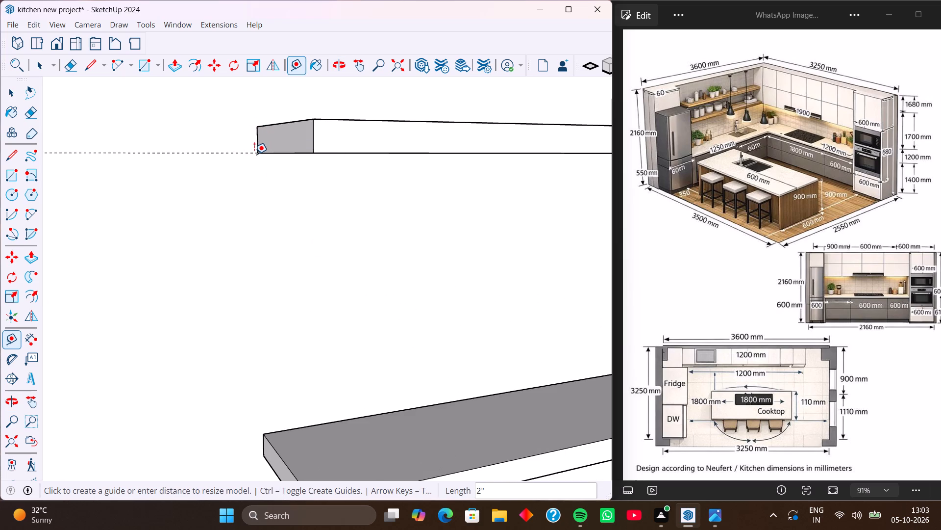
{"action": "left_click", "coordinate": [257, 134]}
{"action": "left_click", "coordinate": [256, 148]}
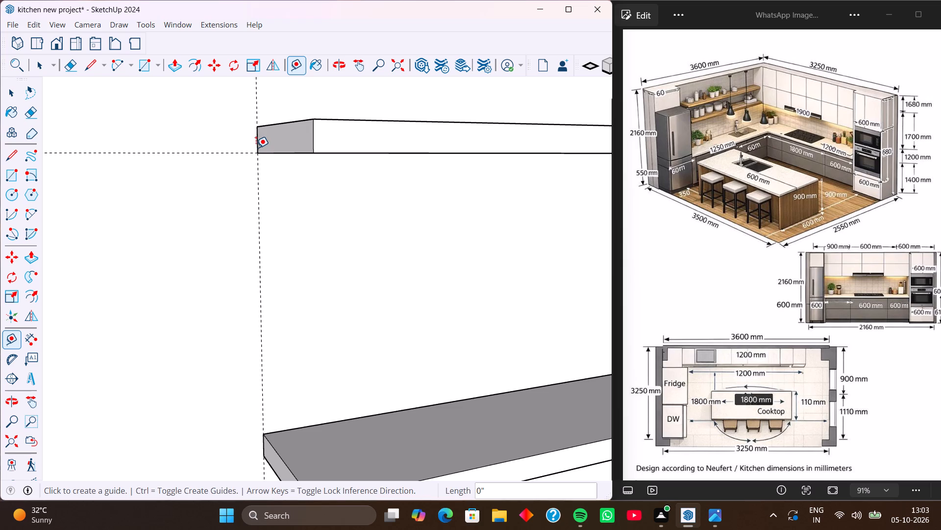
{"action": "key", "text": "space"}
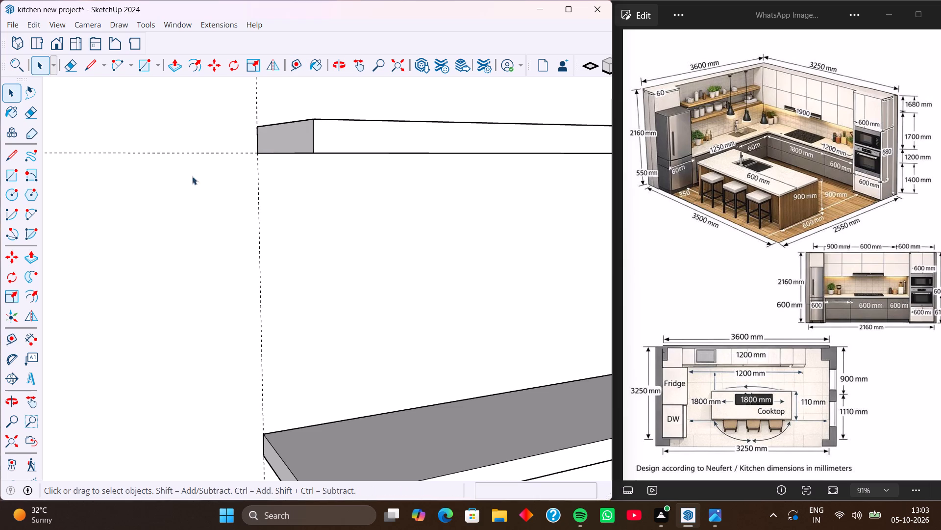
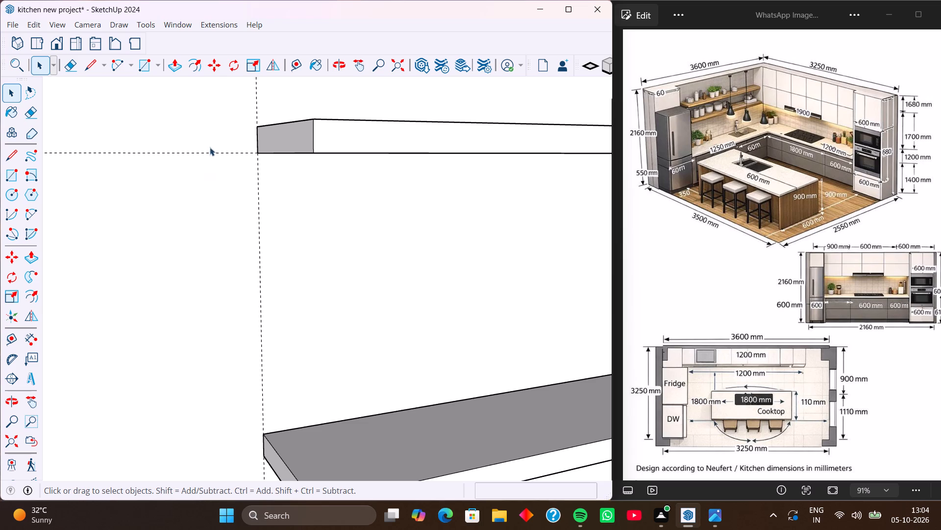
Draw a rectangle about 2' 11 5/8" by 2' 1 1/2" from the bare wall's free top corner to the guide intersection at the upper shelf.
{"action": "scroll", "coordinate": [200, 235], "scroll_direction": "down", "scroll_amount": 4}
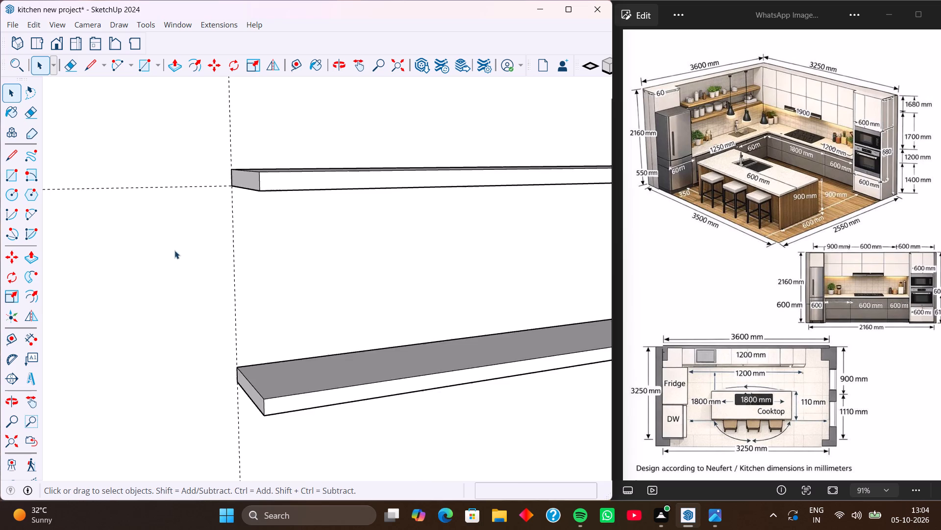
{"action": "scroll", "coordinate": [174, 250], "scroll_direction": "down", "scroll_amount": 13}
{"action": "middle_click_drag", "start_coordinate": [256, 259], "coordinate": [188, 274]}
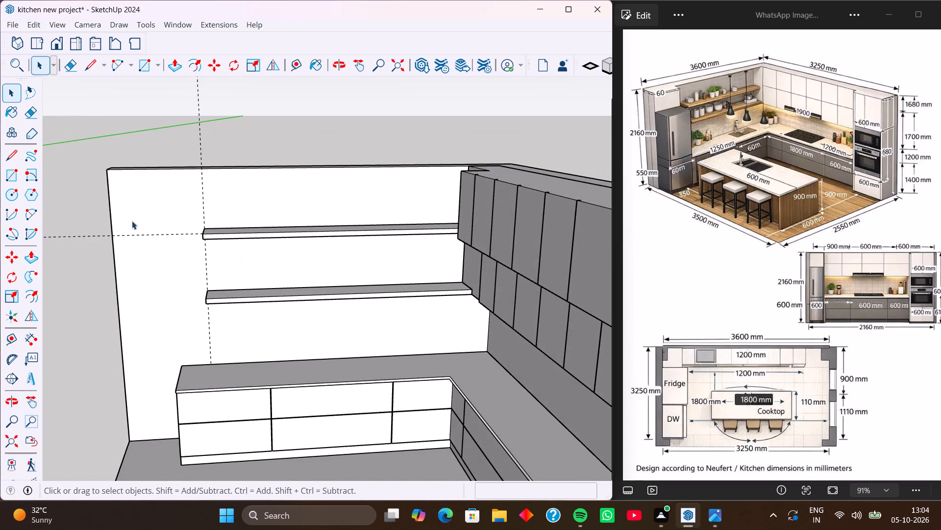
{"action": "scroll", "coordinate": [131, 220], "scroll_direction": "up", "scroll_amount": 3}
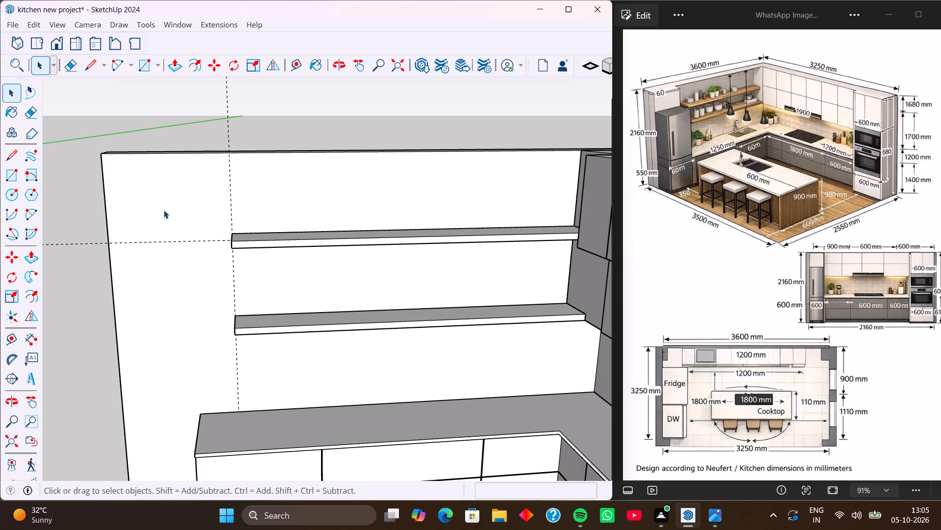
{"action": "left_click", "coordinate": [145, 59]}
{"action": "left_click", "coordinate": [102, 153]}
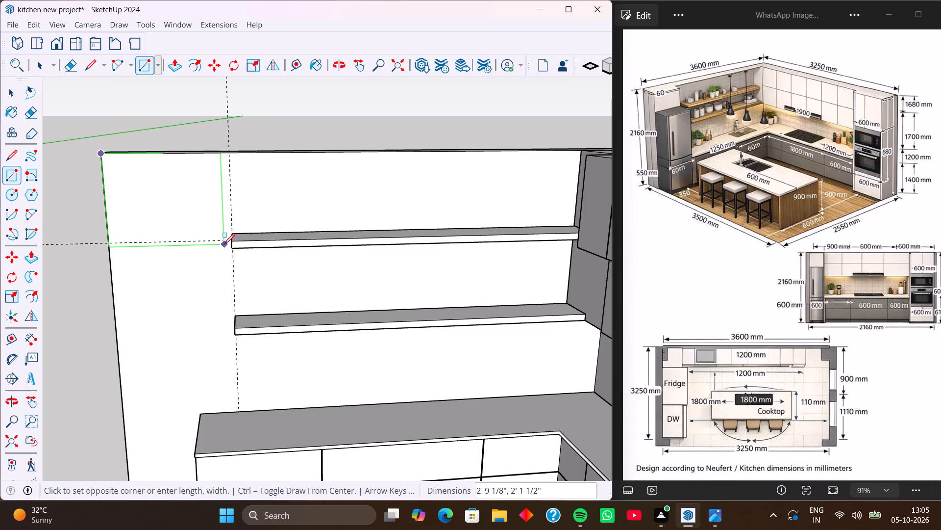
{"action": "scroll", "coordinate": [227, 241], "scroll_direction": "up", "scroll_amount": 5}
{"action": "middle_click_drag", "start_coordinate": [228, 240], "coordinate": [299, 227]}
{"action": "scroll", "coordinate": [238, 256], "scroll_direction": "up", "scroll_amount": 3}
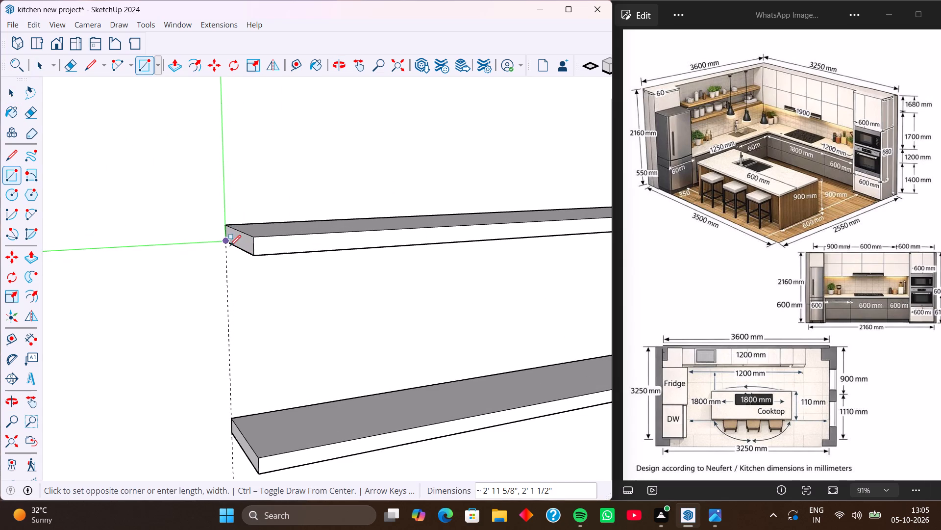
{"action": "left_click", "coordinate": [227, 242]}
Push/Pull the new rectangle beside the upper shelf outward from the wall into a box.
{"action": "scroll", "coordinate": [122, 197], "scroll_direction": "down", "scroll_amount": 10}
{"action": "middle_click_drag", "start_coordinate": [107, 216], "coordinate": [80, 220]}
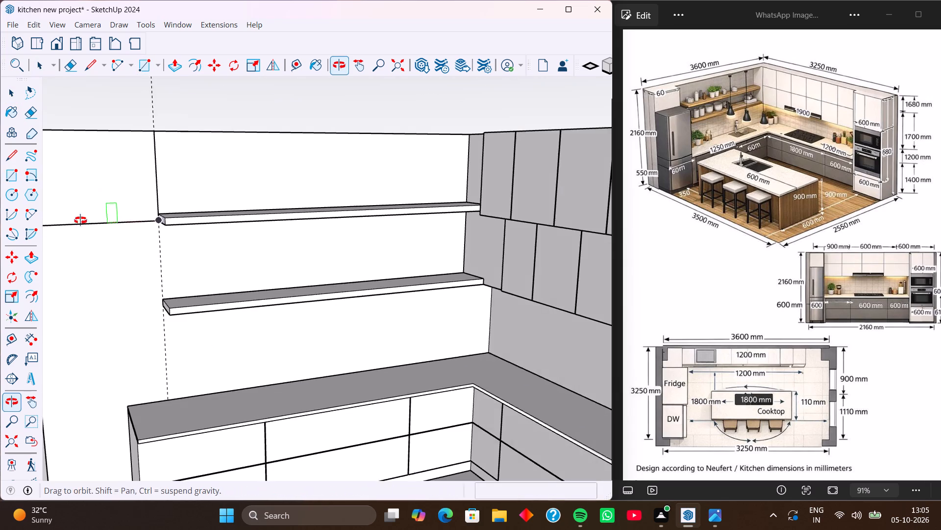
{"action": "middle_click_drag", "start_coordinate": [80, 220], "coordinate": [35, 229]}
{"action": "key", "text": "p"}
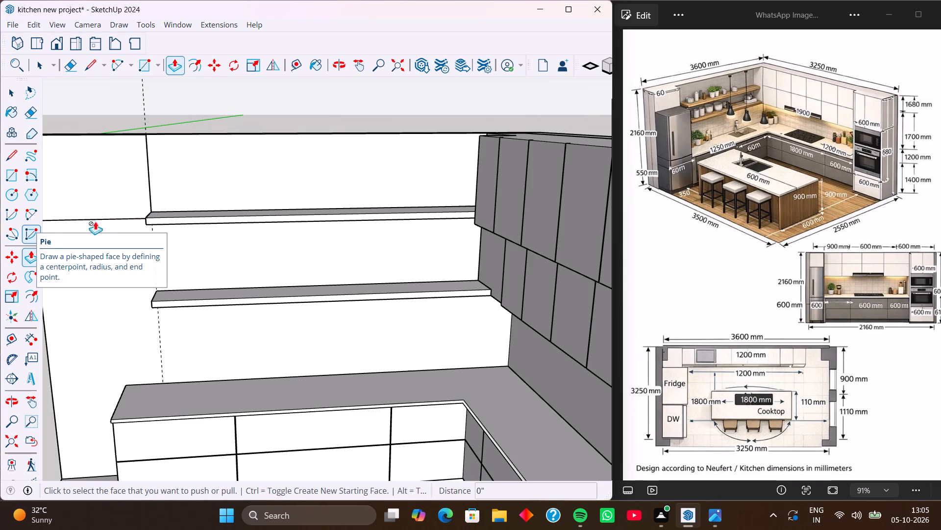
{"action": "left_click", "coordinate": [107, 190]}
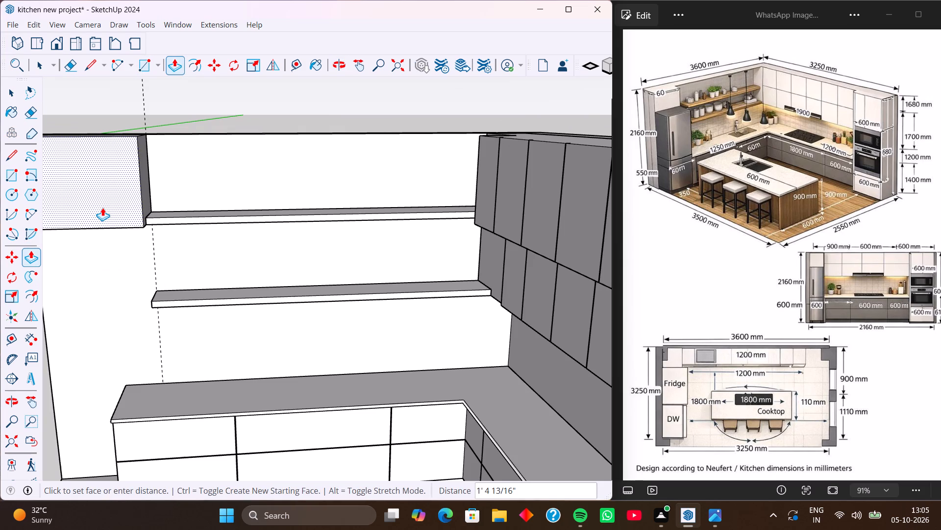
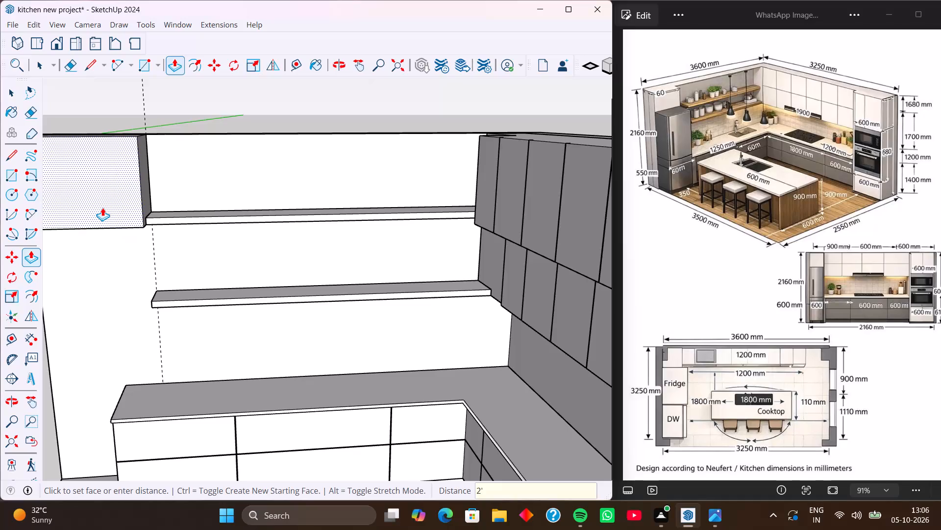
Set the extrusion depth of the new box beside the upper shelf to 2'.
{"action": "key", "text": "Return"}
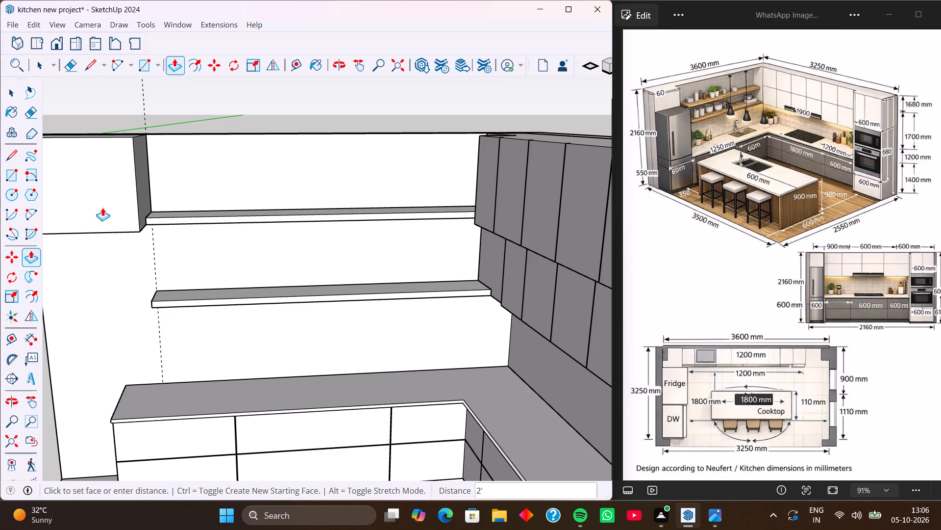
Push/Pull the underside of the box 7' 4 1/2" down to the floor, forming a tall unit.
{"action": "middle_click_drag", "start_coordinate": [128, 266], "coordinate": [246, 190]}
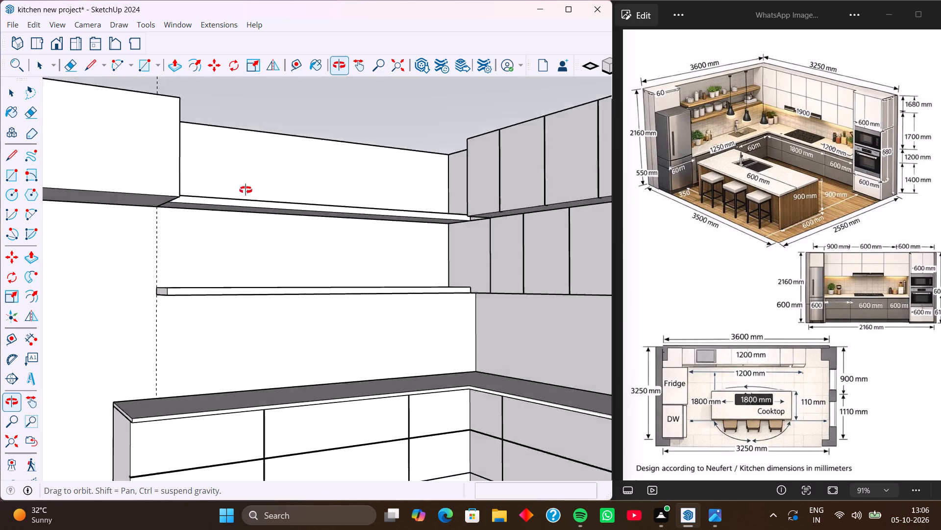
{"action": "middle_click_drag", "start_coordinate": [246, 190], "coordinate": [331, 157]}
{"action": "middle_click_drag", "start_coordinate": [181, 226], "coordinate": [292, 142], "text": "shift"}
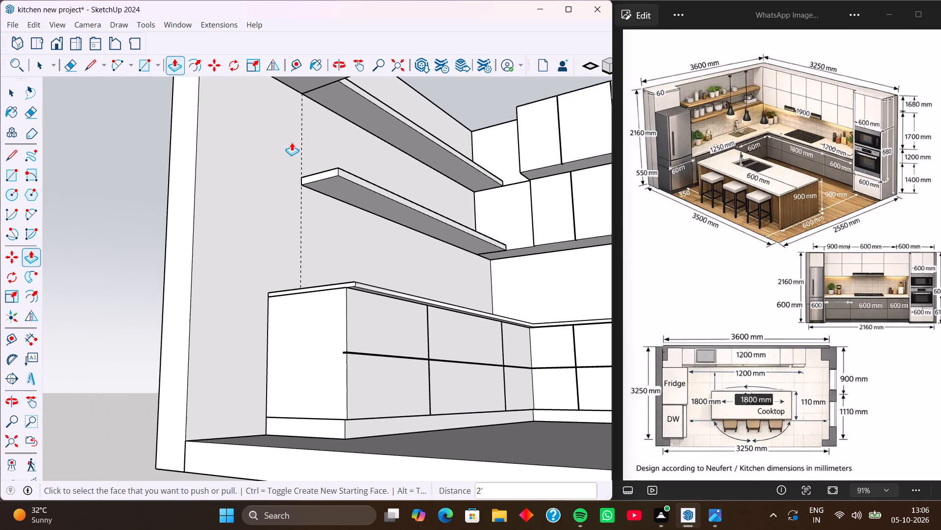
{"action": "middle_click_drag", "start_coordinate": [292, 142], "coordinate": [296, 189]}
{"action": "left_click_drag", "start_coordinate": [302, 114], "coordinate": [302, 118]}
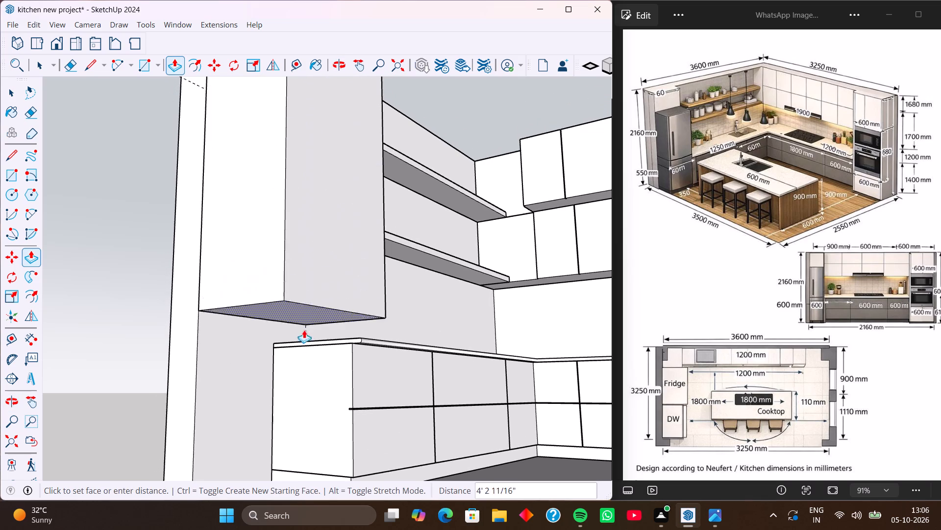
{"action": "middle_click_drag", "start_coordinate": [302, 339], "coordinate": [178, 166]}
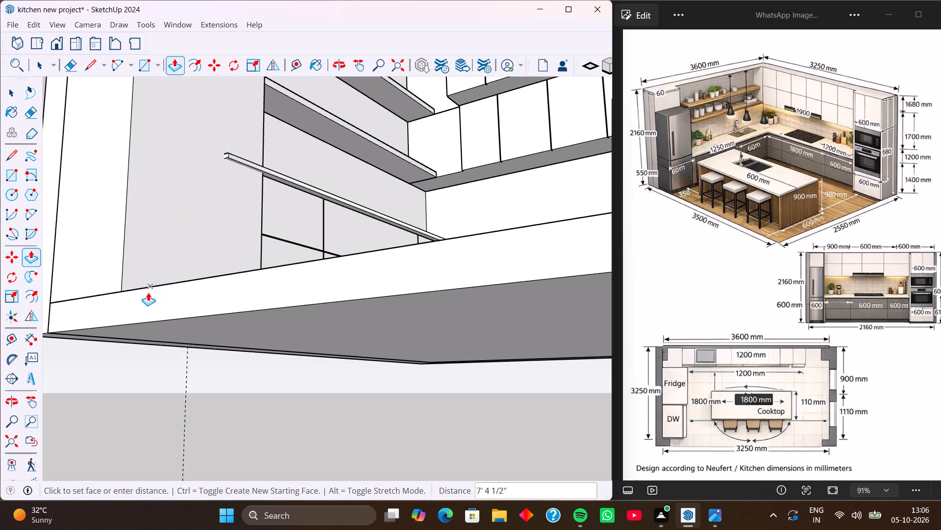
{"action": "left_click", "coordinate": [223, 277]}
Push/Pull the tall unit's side face beside the shelves back 1' to the free end of the countertop.
{"action": "middle_click_drag", "start_coordinate": [198, 232], "coordinate": [178, 297]}
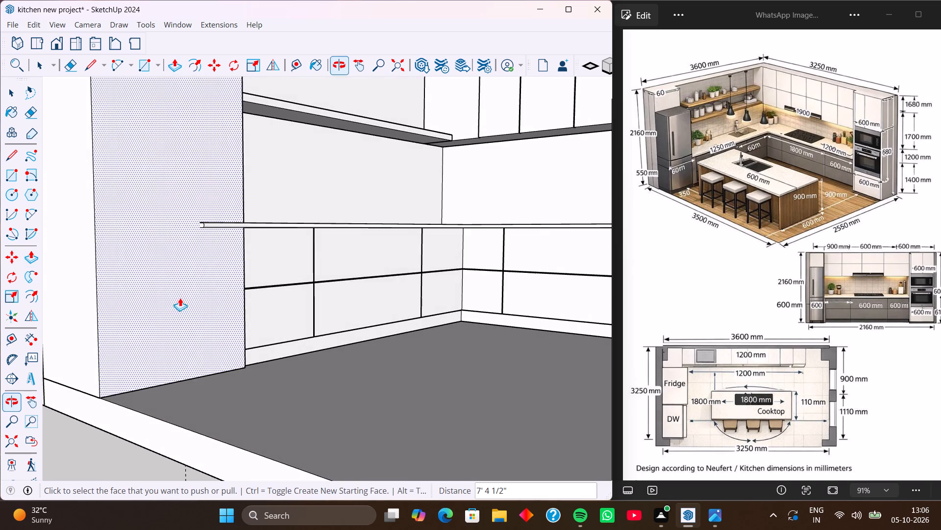
{"action": "middle_click_drag", "start_coordinate": [180, 298], "coordinate": [88, 287]}
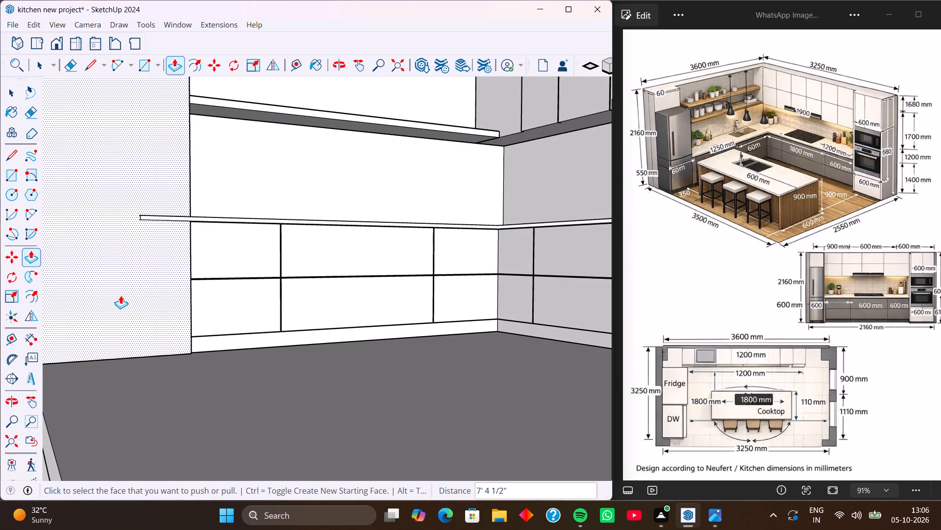
{"action": "scroll", "coordinate": [140, 270], "scroll_direction": "down", "scroll_amount": 9}
{"action": "middle_click_drag", "start_coordinate": [130, 276], "coordinate": [66, 288]}
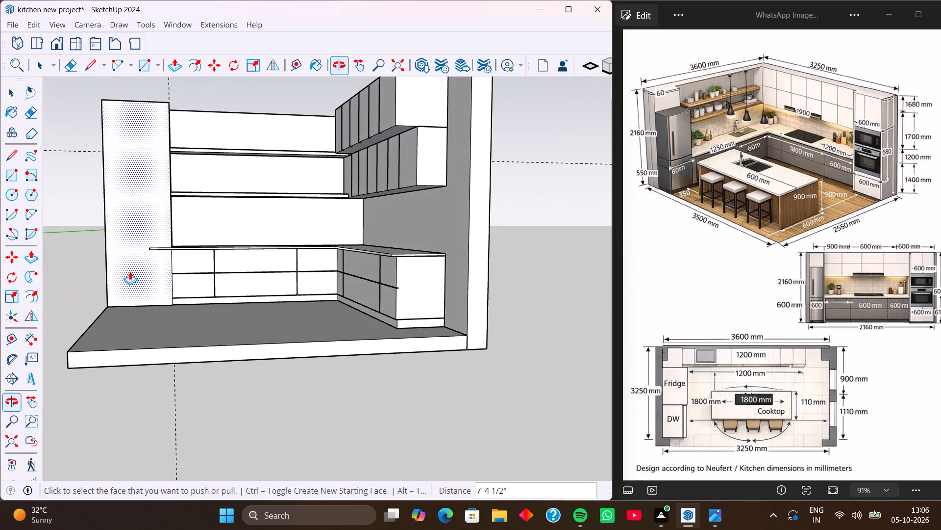
{"action": "middle_click_drag", "start_coordinate": [139, 265], "coordinate": [135, 328]}
{"action": "middle_click_drag", "start_coordinate": [164, 277], "coordinate": [119, 279]}
{"action": "scroll", "coordinate": [154, 228], "scroll_direction": "up", "scroll_amount": 4}
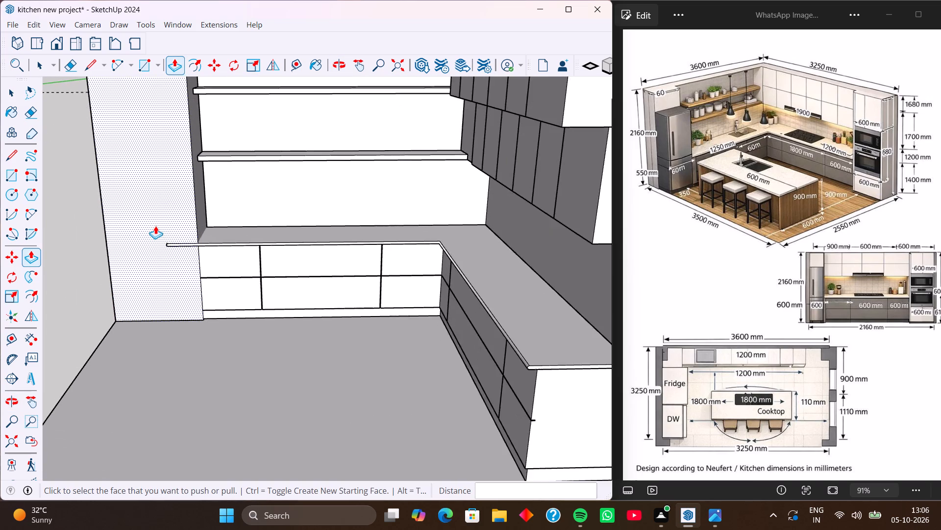
{"action": "scroll", "coordinate": [166, 200], "scroll_direction": "up", "scroll_amount": 3}
{"action": "middle_click_drag", "start_coordinate": [167, 200], "coordinate": [171, 252]}
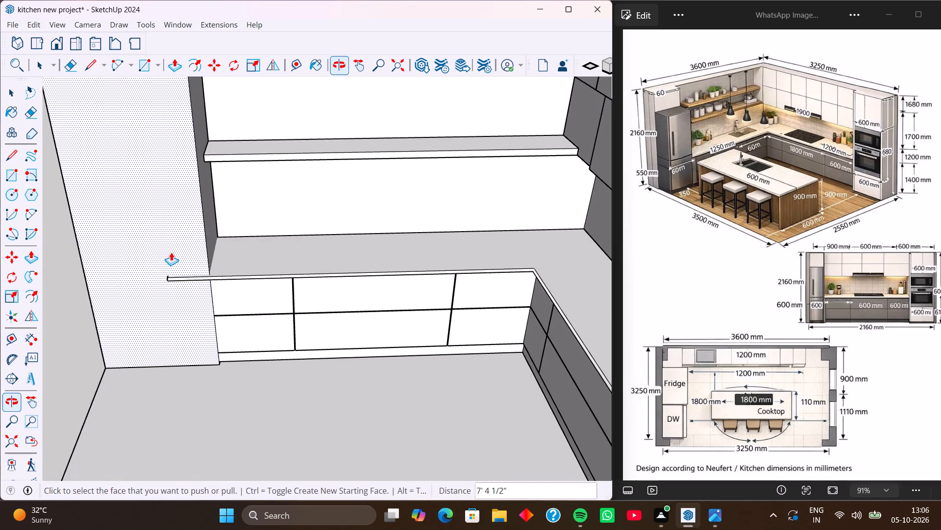
{"action": "middle_click_drag", "start_coordinate": [171, 252], "coordinate": [135, 246]}
{"action": "middle_click_drag", "start_coordinate": [186, 250], "coordinate": [138, 243]}
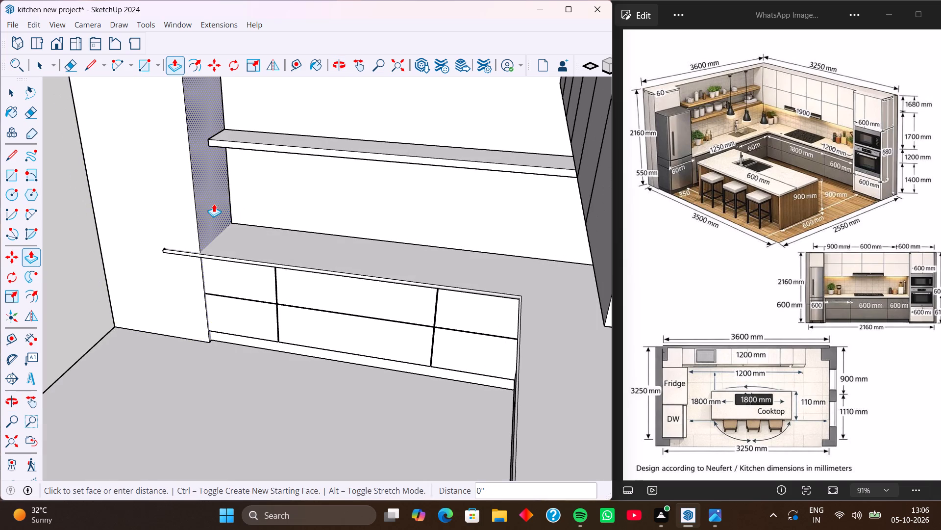
{"action": "left_click", "coordinate": [214, 204]}
{"action": "left_click", "coordinate": [169, 254]}
Fine-adjust the tall unit's side face with Push/Pull against the countertop's end edge.
{"action": "middle_click_drag", "start_coordinate": [171, 265], "coordinate": [262, 210]}
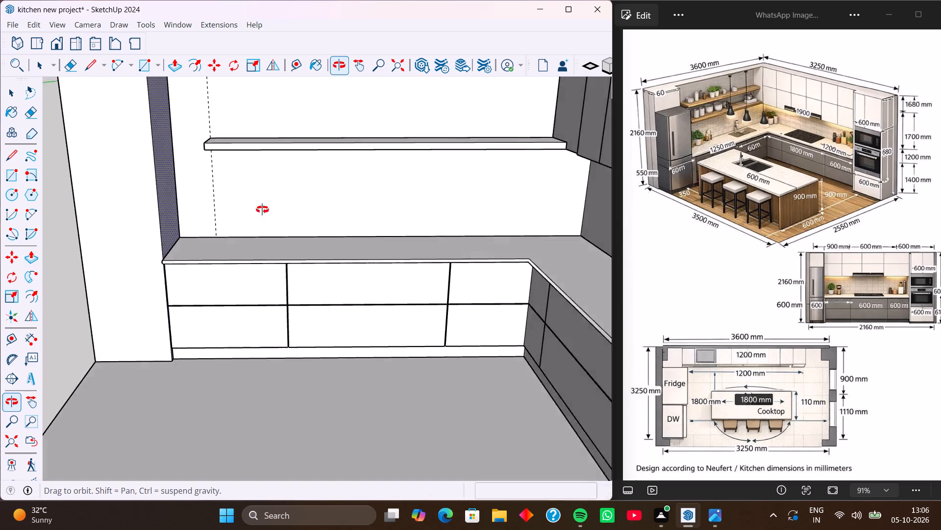
{"action": "middle_click_drag", "start_coordinate": [262, 210], "coordinate": [281, 172]}
{"action": "middle_click_drag", "start_coordinate": [183, 273], "coordinate": [155, 271]}
{"action": "scroll", "coordinate": [173, 274], "scroll_direction": "up", "scroll_amount": 16}
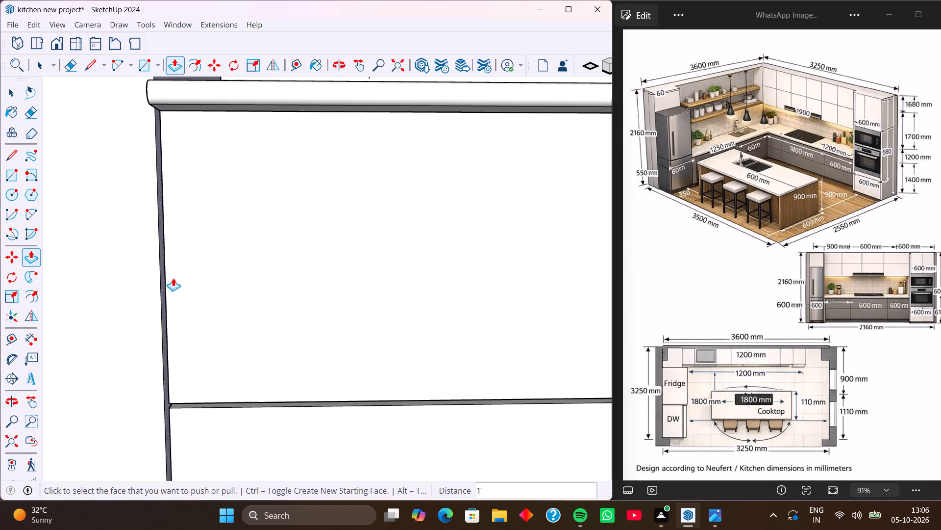
{"action": "scroll", "coordinate": [173, 278], "scroll_direction": "up", "scroll_amount": 3}
{"action": "middle_click_drag", "start_coordinate": [173, 278], "coordinate": [149, 277]}
{"action": "scroll", "coordinate": [128, 291], "scroll_direction": "up", "scroll_amount": 4}
{"action": "middle_click_drag", "start_coordinate": [128, 291], "coordinate": [156, 296]}
{"action": "scroll", "coordinate": [145, 294], "scroll_direction": "up", "scroll_amount": 1}
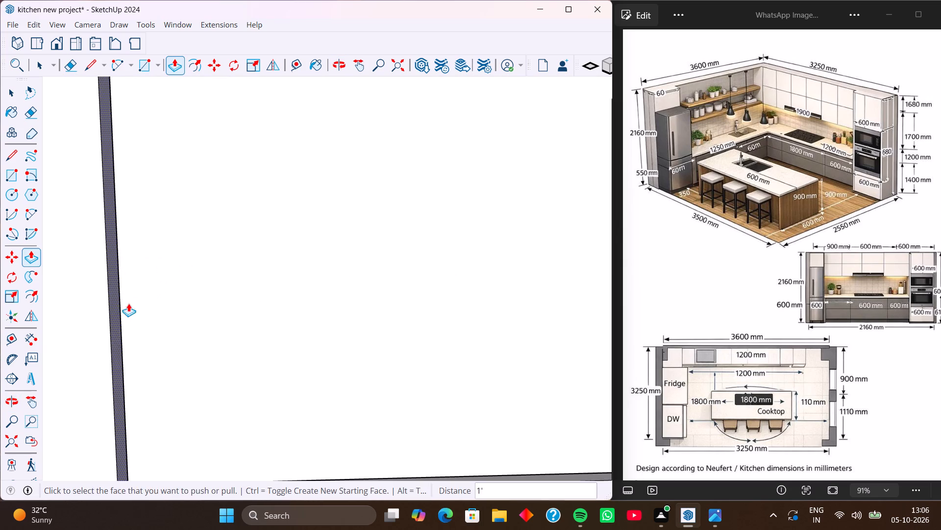
{"action": "middle_click_drag", "start_coordinate": [128, 303], "coordinate": [97, 305]}
{"action": "left_click", "coordinate": [111, 296]}
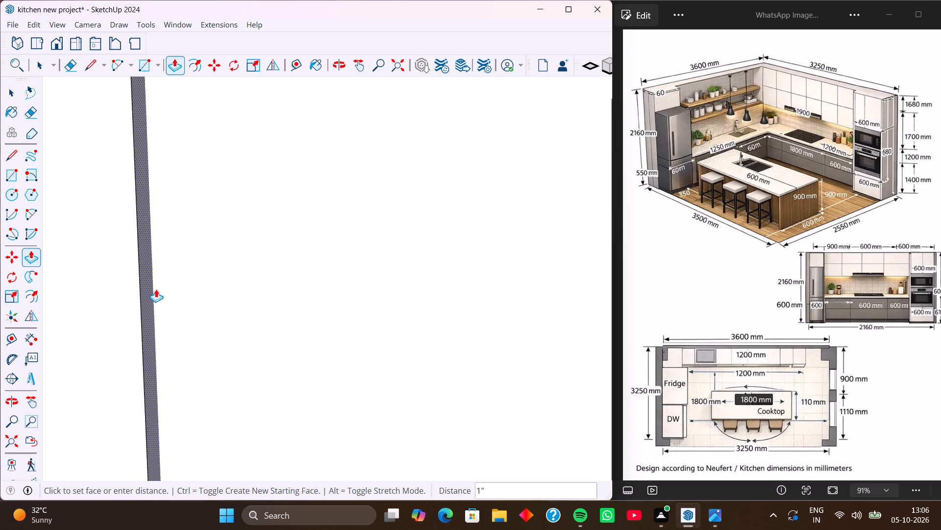
{"action": "scroll", "coordinate": [226, 277], "scroll_direction": "down", "scroll_amount": 17}
{"action": "middle_click_drag", "start_coordinate": [96, 283], "coordinate": [108, 397]}
{"action": "scroll", "coordinate": [128, 334], "scroll_direction": "up", "scroll_amount": 9}
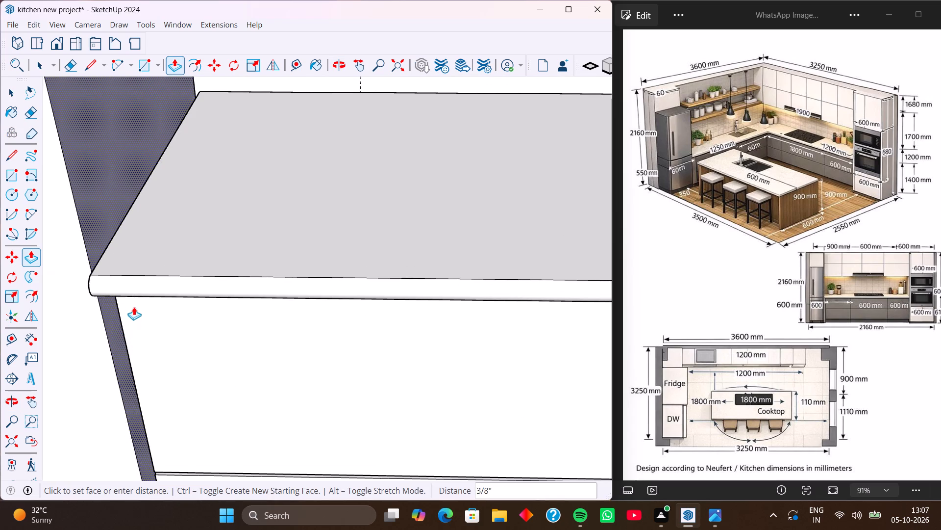
{"action": "left_click", "coordinate": [104, 256]}
Select all the connected geometry of the tall unit and make it a group.
{"action": "scroll", "coordinate": [114, 234], "scroll_direction": "down", "scroll_amount": 20}
{"action": "scroll", "coordinate": [114, 234], "scroll_direction": "down", "scroll_amount": 4}
{"action": "middle_click_drag", "start_coordinate": [122, 267], "coordinate": [202, 208]}
{"action": "scroll", "coordinate": [111, 248], "scroll_direction": "down", "scroll_amount": 11}
{"action": "middle_click_drag", "start_coordinate": [98, 263], "coordinate": [143, 255]}
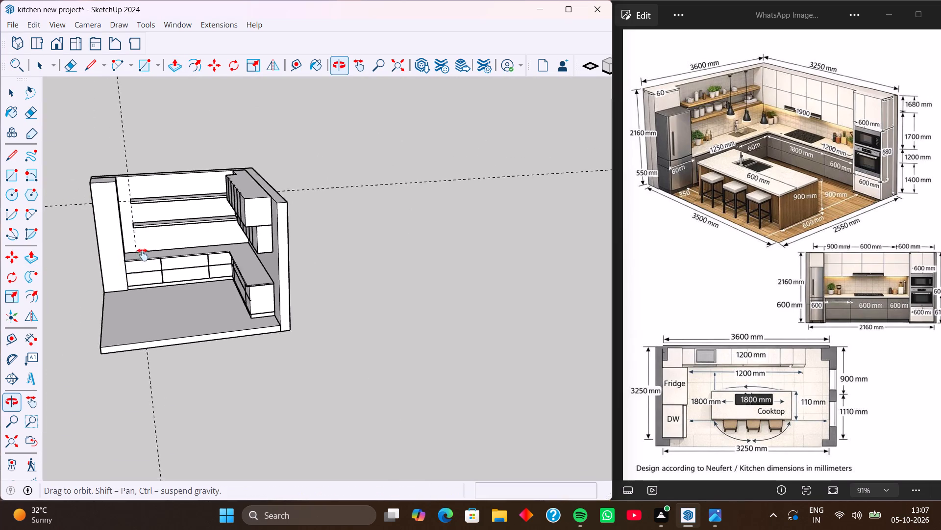
{"action": "middle_click_drag", "start_coordinate": [143, 255], "coordinate": [183, 246]}
{"action": "scroll", "coordinate": [161, 243], "scroll_direction": "up", "scroll_amount": 11}
{"action": "middle_click_drag", "start_coordinate": [178, 238], "coordinate": [176, 226]}
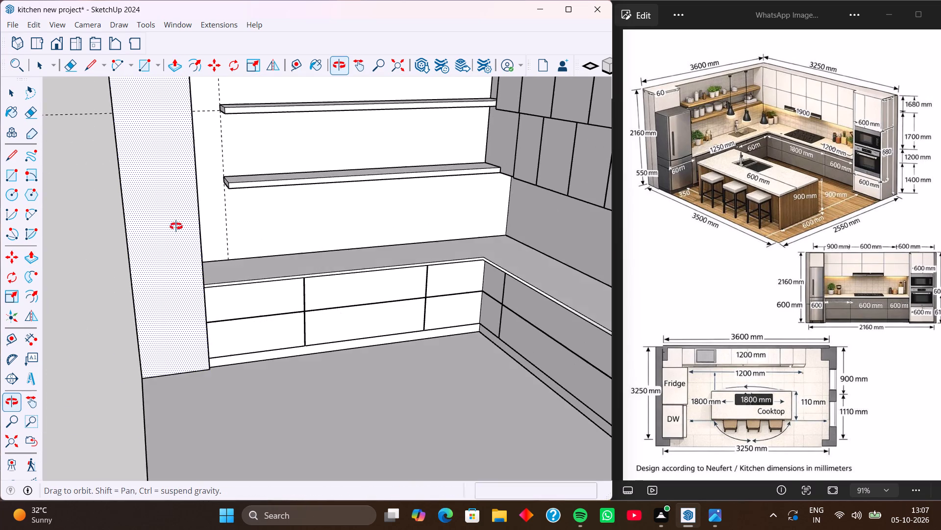
{"action": "middle_click_drag", "start_coordinate": [176, 226], "coordinate": [171, 187]}
{"action": "key", "text": "space"}
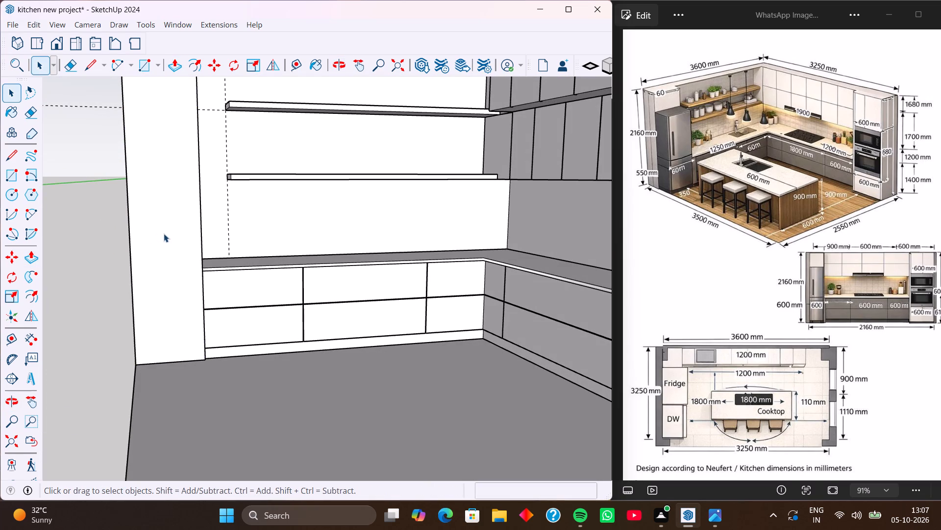
{"action": "triple_click", "coordinate": [164, 234]}
{"action": "left_click", "coordinate": [164, 234]}
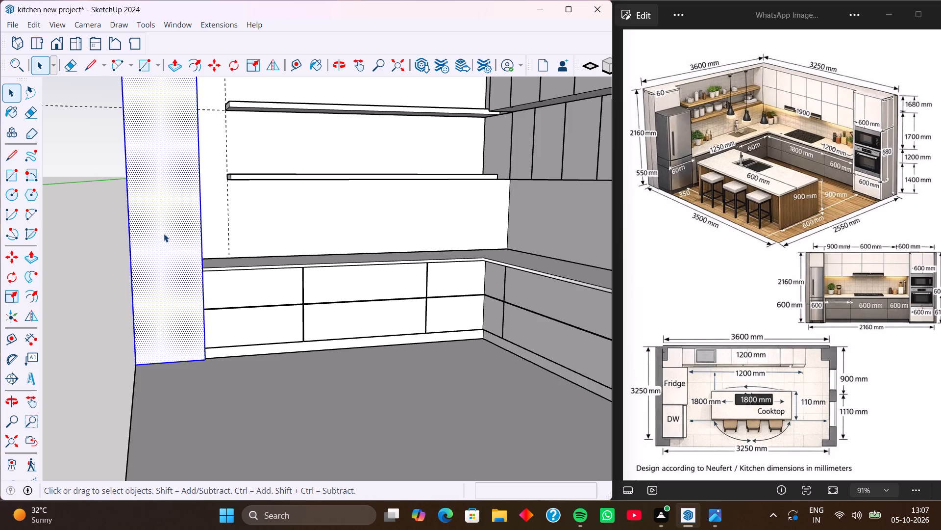
{"action": "triple_click", "coordinate": [164, 234]}
{"action": "triple_click", "coordinate": [164, 234]}
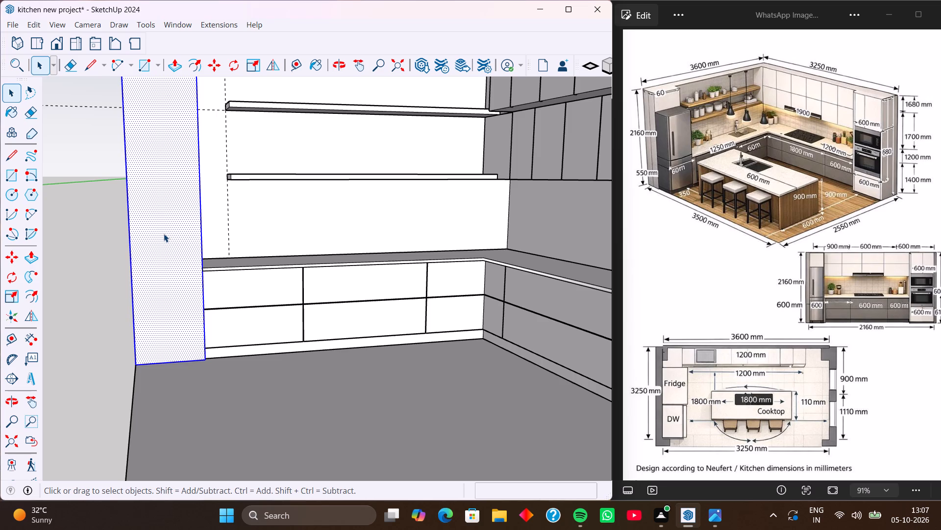
{"action": "left_click", "coordinate": [164, 234]}
{"action": "right_click", "coordinate": [164, 234]}
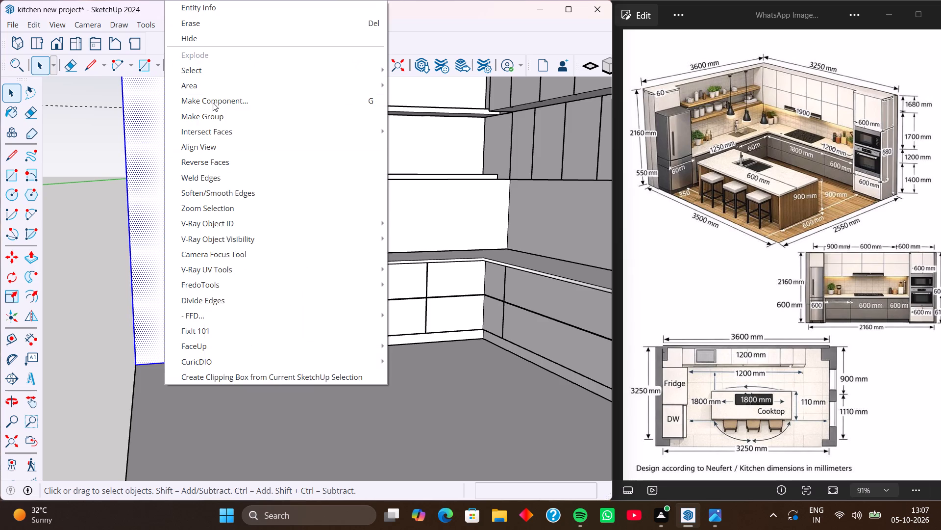
{"action": "left_click", "coordinate": [232, 111]}
{"action": "scroll", "coordinate": [186, 205], "scroll_direction": "down", "scroll_amount": 5}
{"action": "left_click", "coordinate": [128, 241]}
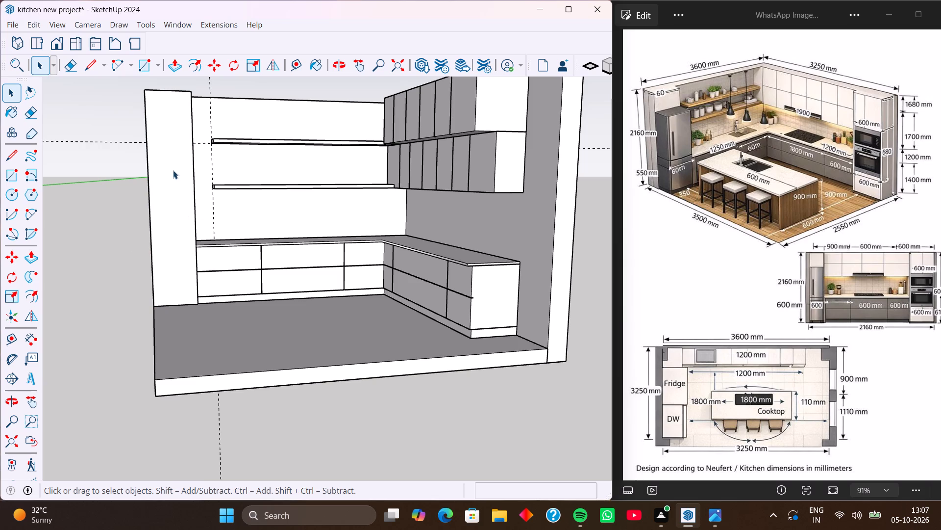
Place a parallel guide 2' out from the wall's horizontal guide at the upper shelf, at the tall unit's front edge.
{"action": "scroll", "coordinate": [171, 158], "scroll_direction": "up", "scroll_amount": 6}
{"action": "middle_click_drag", "start_coordinate": [191, 163], "coordinate": [132, 167]}
{"action": "middle_click_drag", "start_coordinate": [206, 187], "coordinate": [136, 198]}
{"action": "scroll", "coordinate": [207, 164], "scroll_direction": "up", "scroll_amount": 2}
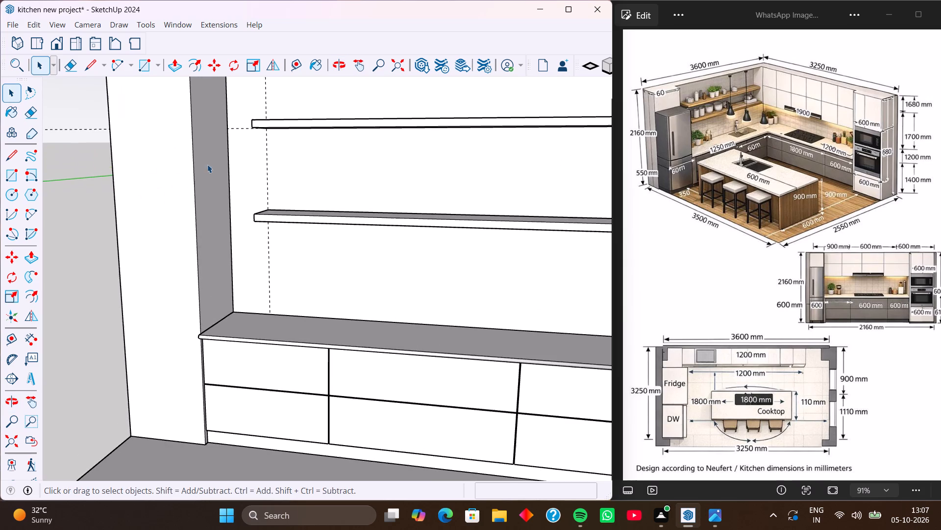
{"action": "key", "text": "t"}
{"action": "left_click", "coordinate": [238, 130]}
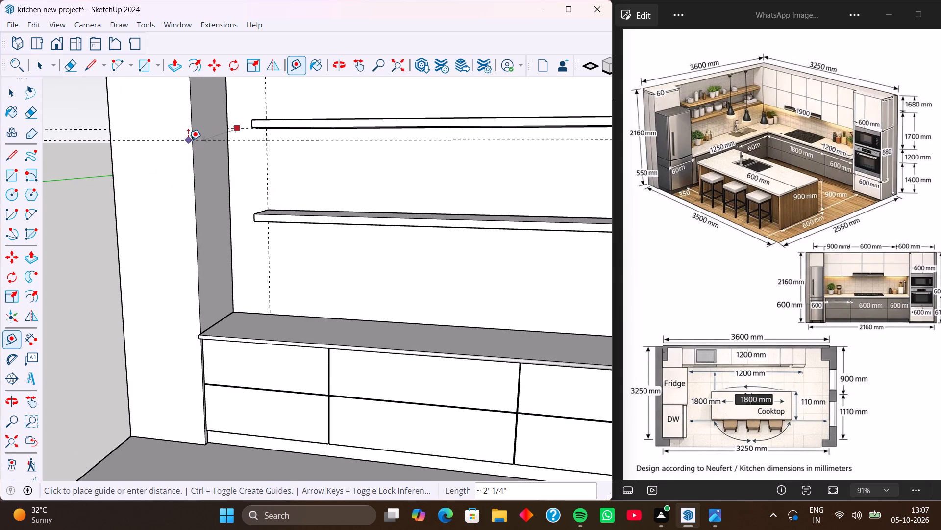
{"action": "key", "text": "Left"}
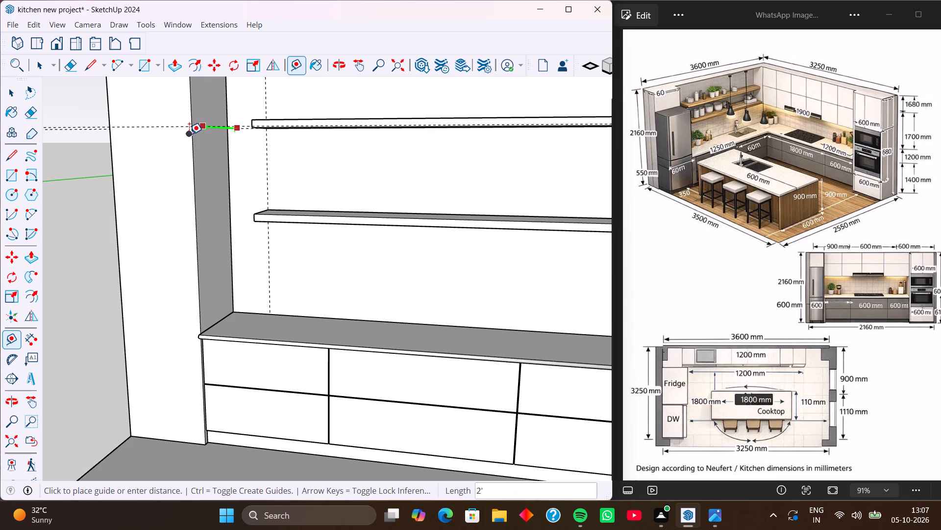
{"action": "left_click", "coordinate": [187, 125]}
{"action": "middle_click_drag", "start_coordinate": [198, 136], "coordinate": [163, 196]}
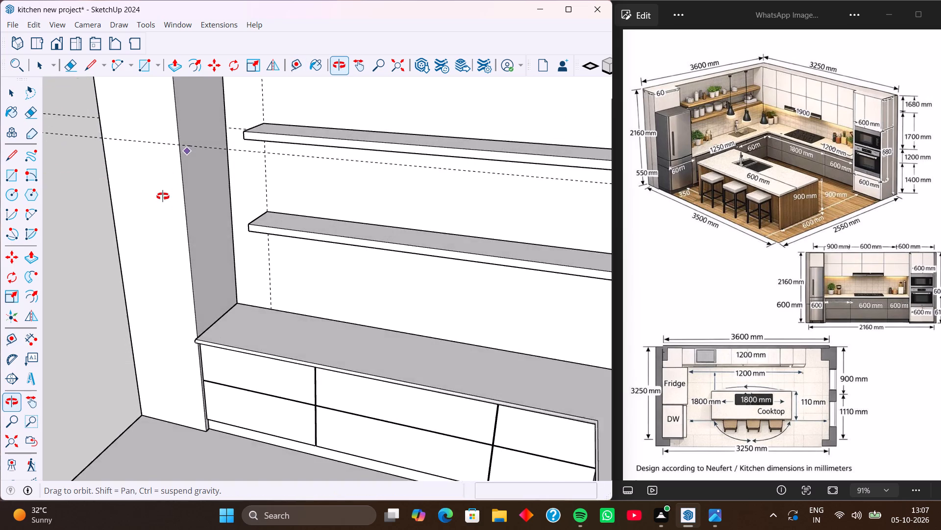
{"action": "middle_click_drag", "start_coordinate": [163, 196], "coordinate": [252, 229]}
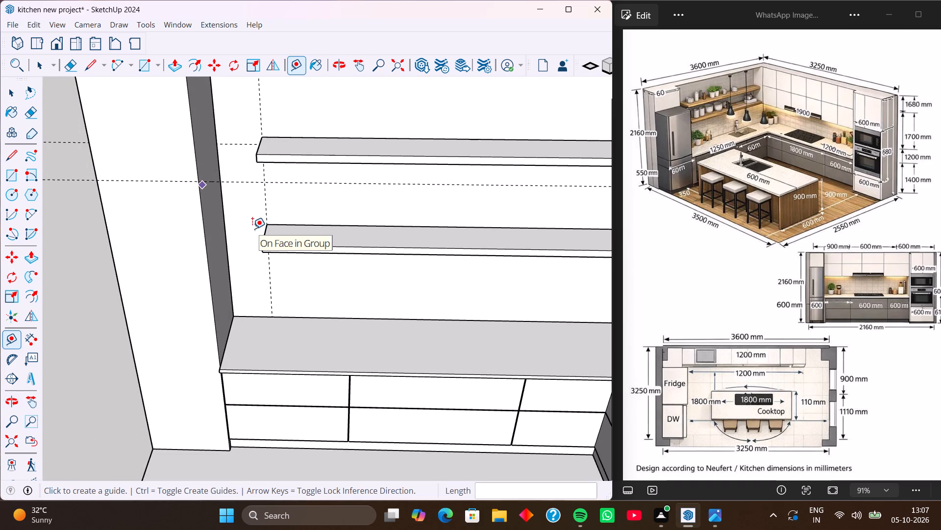
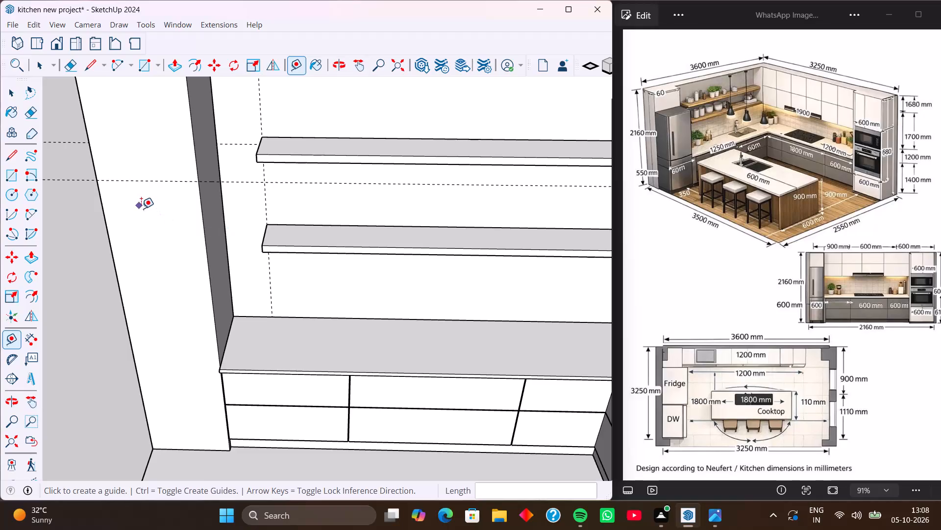
Delete the wall's horizontal guide at the upper shelf and the vertical guide at the shelves' free ends.
{"action": "middle_click", "coordinate": [143, 210]}
{"action": "scroll", "coordinate": [143, 210], "scroll_direction": "down", "scroll_amount": 2}
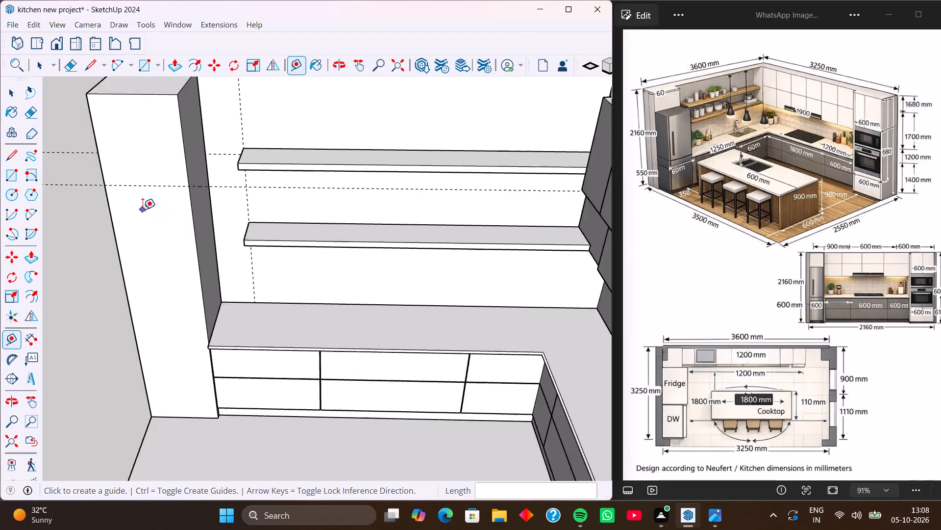
{"action": "scroll", "coordinate": [143, 210], "scroll_direction": "down", "scroll_amount": 7}
{"action": "middle_click_drag", "start_coordinate": [136, 239], "coordinate": [248, 140]}
{"action": "middle_click_drag", "start_coordinate": [167, 227], "coordinate": [173, 195]}
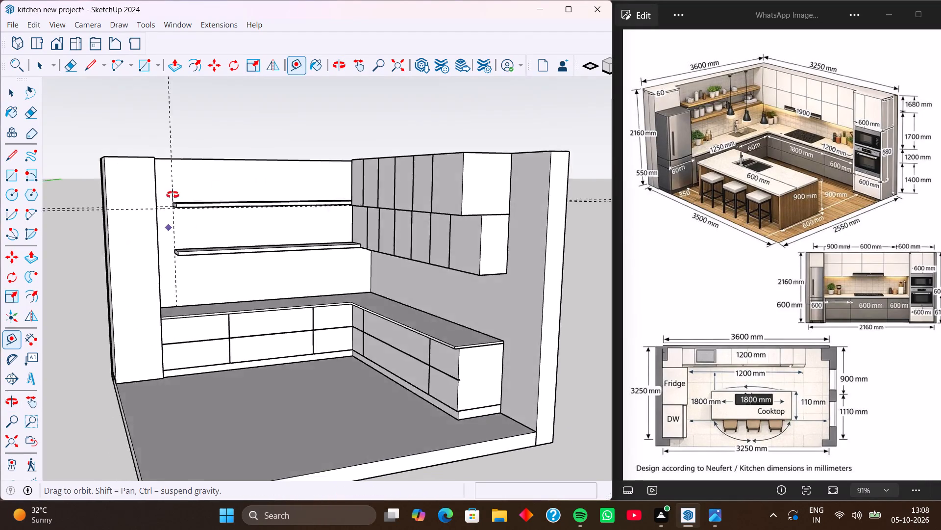
{"action": "middle_click_drag", "start_coordinate": [173, 195], "coordinate": [310, 168]}
{"action": "middle_click_drag", "start_coordinate": [54, 219], "coordinate": [185, 239]}
{"action": "middle_click_drag", "start_coordinate": [185, 239], "coordinate": [29, 248]}
{"action": "middle_click_drag", "start_coordinate": [110, 278], "coordinate": [24, 321]}
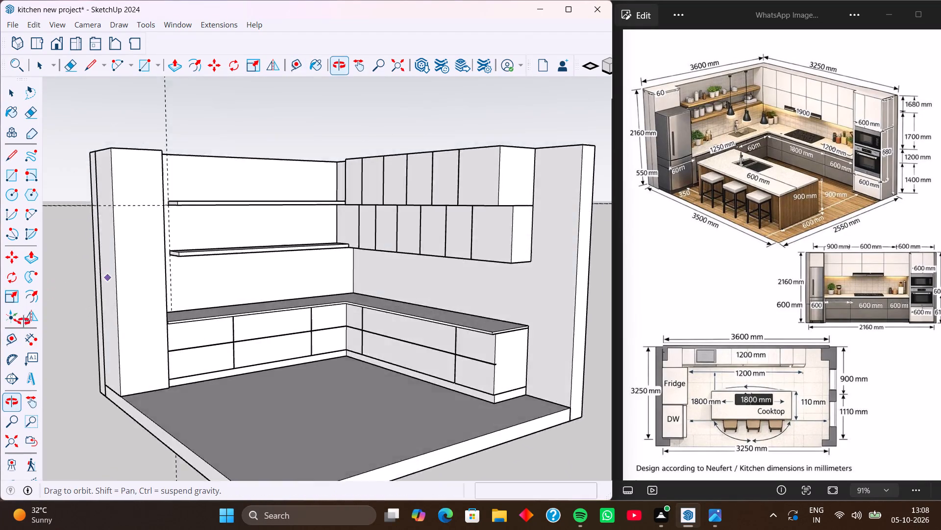
{"action": "middle_click_drag", "start_coordinate": [24, 321], "coordinate": [21, 328]}
{"action": "middle_click_drag", "start_coordinate": [149, 277], "coordinate": [58, 288]}
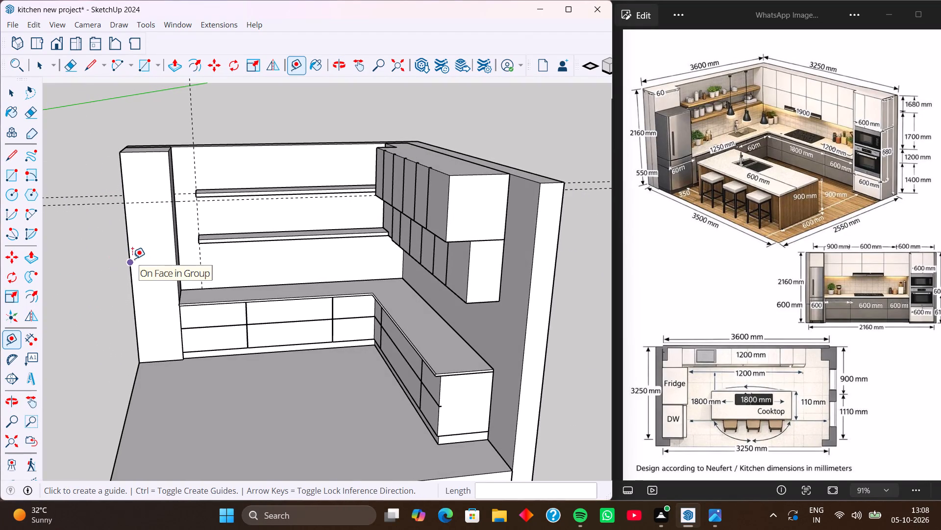
{"action": "key", "text": "space"}
{"action": "left_click", "coordinate": [102, 196]}
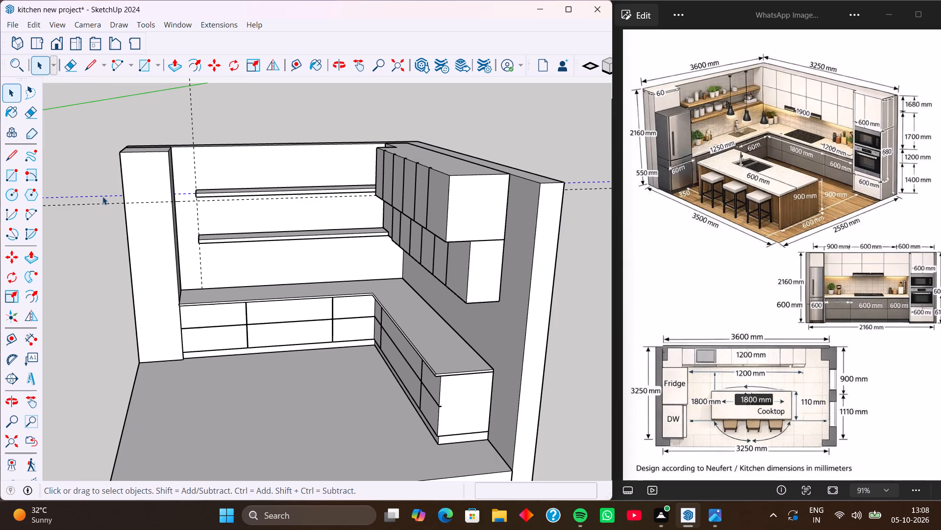
{"action": "key", "text": "Delete"}
{"action": "left_click", "coordinate": [193, 126]}
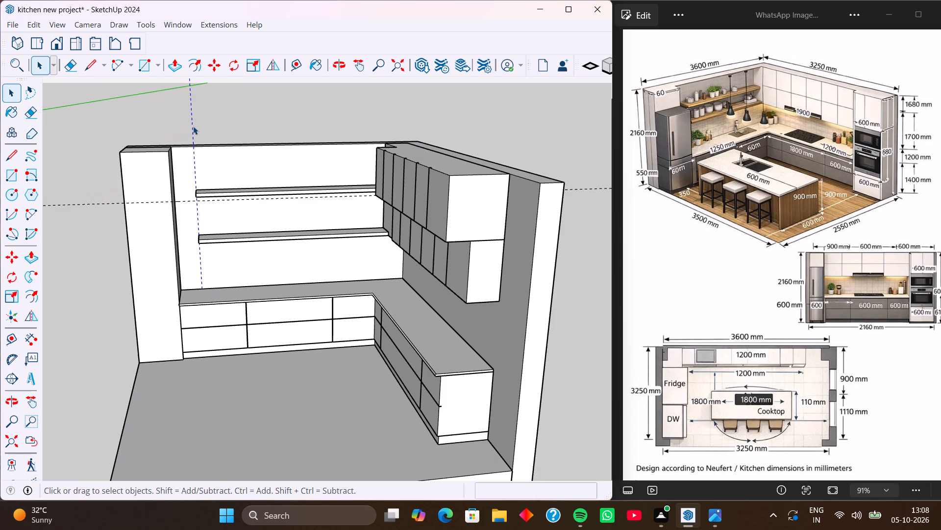
{"action": "key", "text": "Delete"}
Search 3D Warehouse for "refrigerator".
{"action": "left_click", "coordinate": [185, 23]}
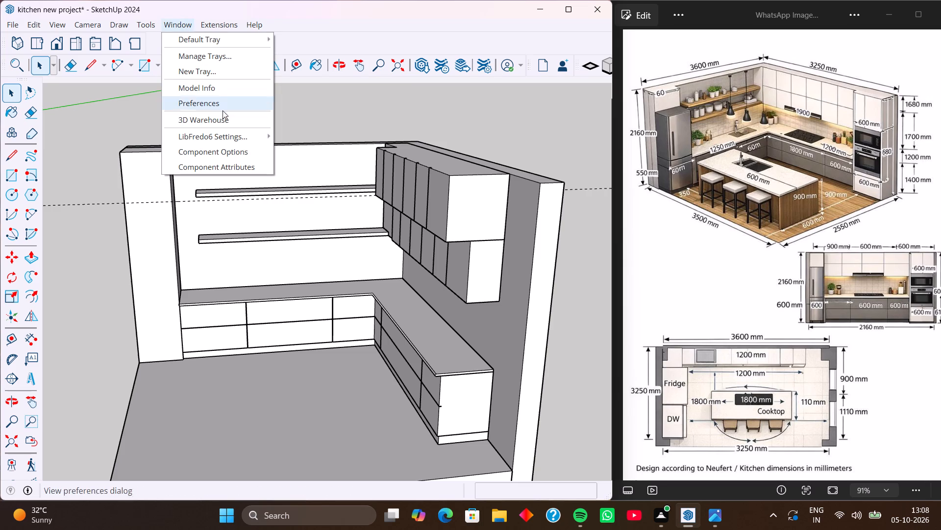
{"action": "left_click", "coordinate": [225, 124]}
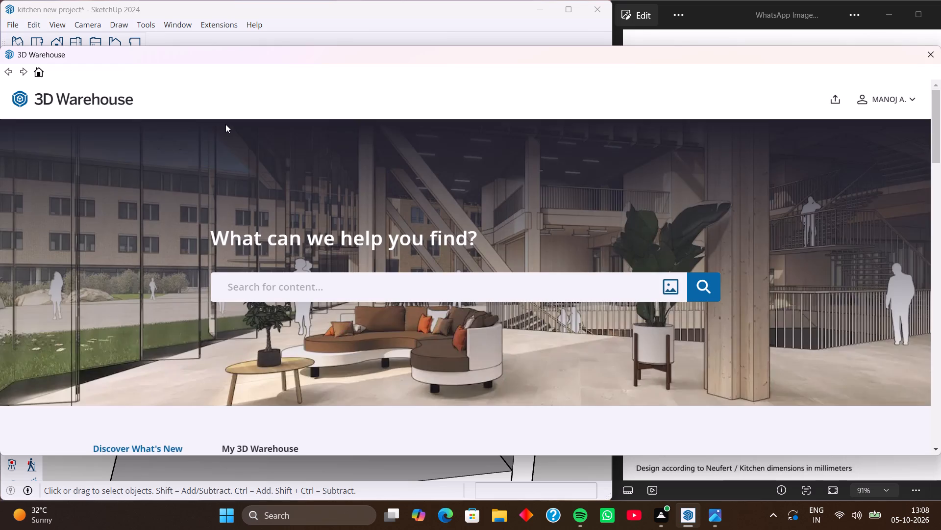
{"action": "left_click", "coordinate": [363, 289]}
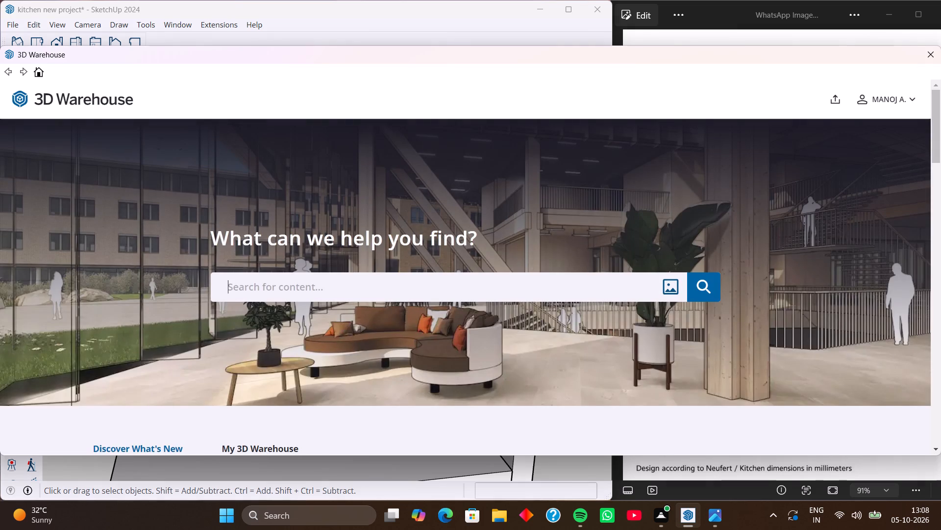
{"action": "type", "text": "refri"}
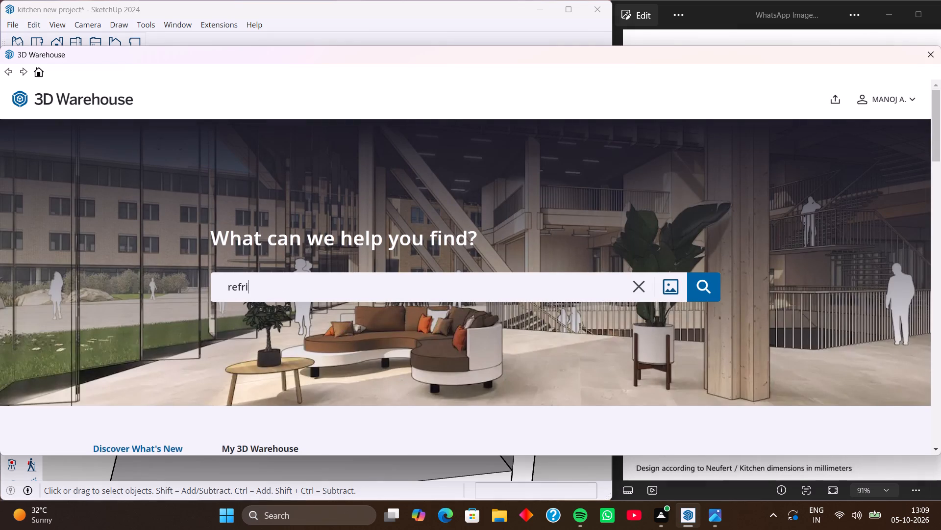
{"action": "type", "text": "ge"}
{"action": "type", "text": "rator"}
{"action": "key", "text": "Return"}
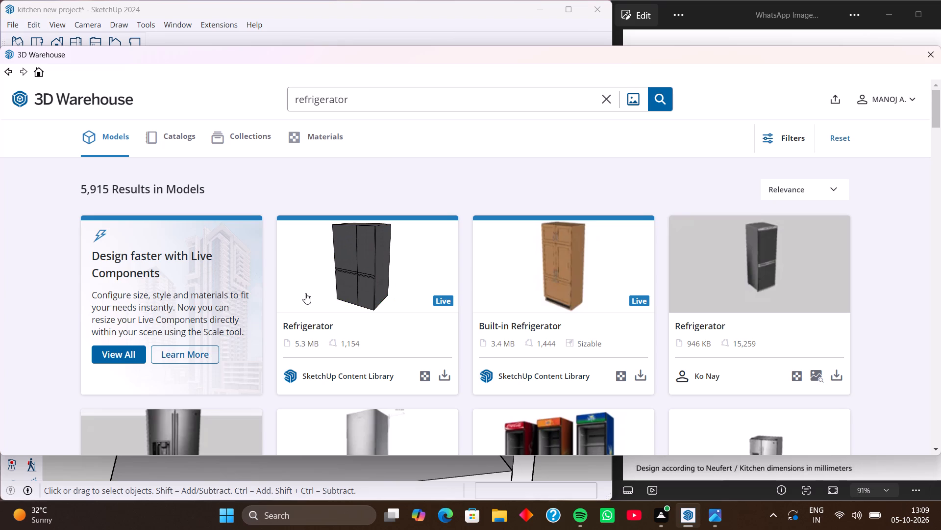
Browse the refrigerator models for one that suits the fridge in the kitchen reference image.
{"action": "scroll", "coordinate": [305, 293], "scroll_direction": "down", "scroll_amount": 1}
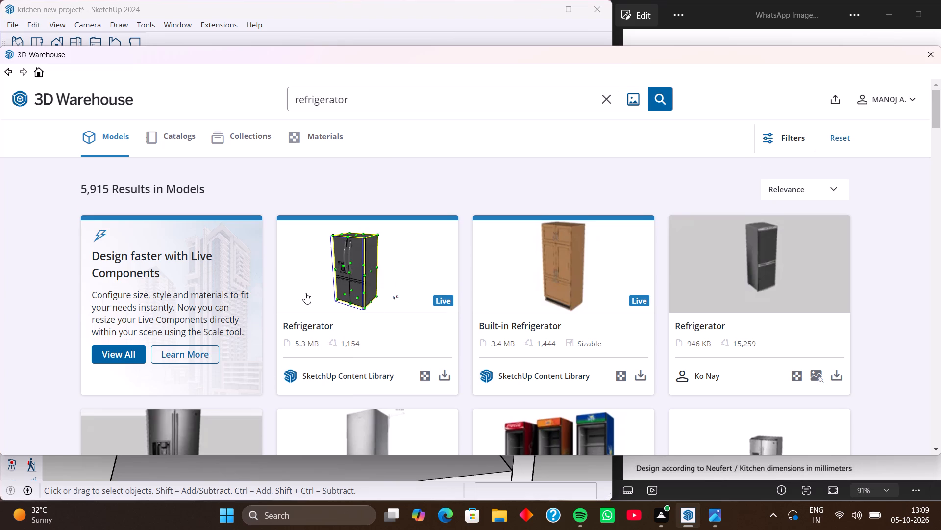
{"action": "scroll", "coordinate": [305, 293], "scroll_direction": "down", "scroll_amount": 4}
{"action": "scroll", "coordinate": [296, 268], "scroll_direction": "up", "scroll_amount": 2}
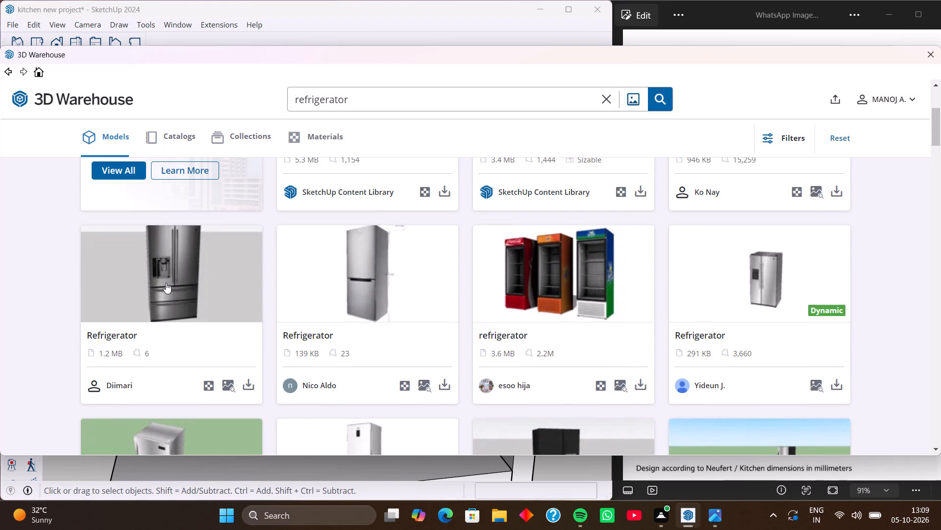
{"action": "scroll", "coordinate": [381, 310], "scroll_direction": "down", "scroll_amount": 5}
{"action": "scroll", "coordinate": [309, 327], "scroll_direction": "down", "scroll_amount": 1}
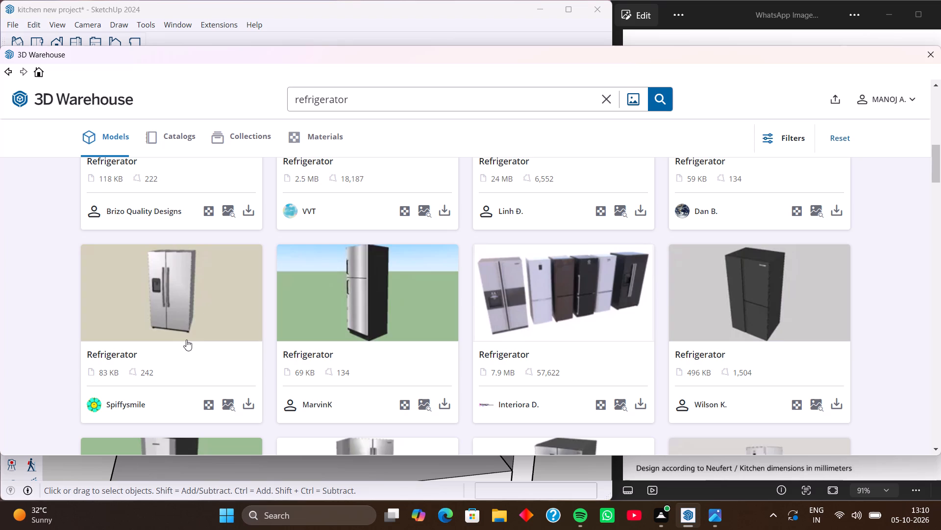
{"action": "scroll", "coordinate": [271, 302], "scroll_direction": "down", "scroll_amount": 4}
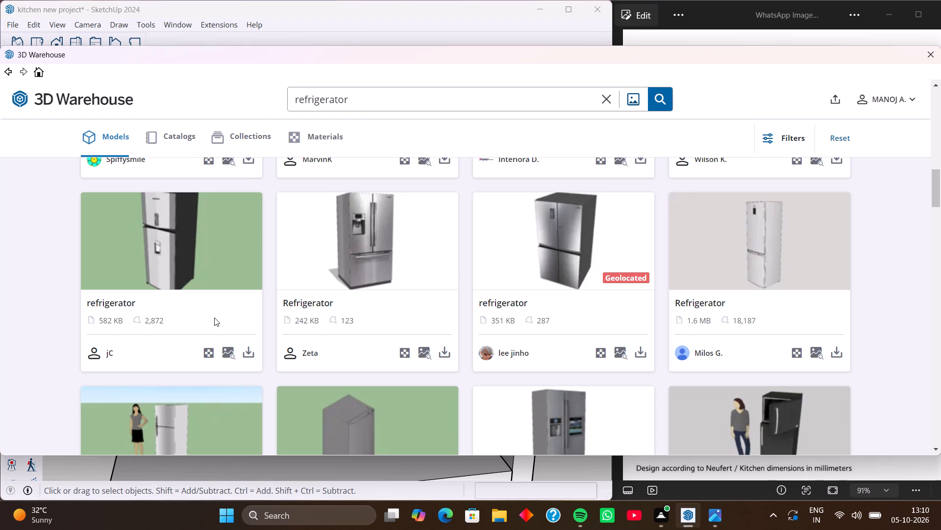
{"action": "scroll", "coordinate": [214, 318], "scroll_direction": "down", "scroll_amount": 5}
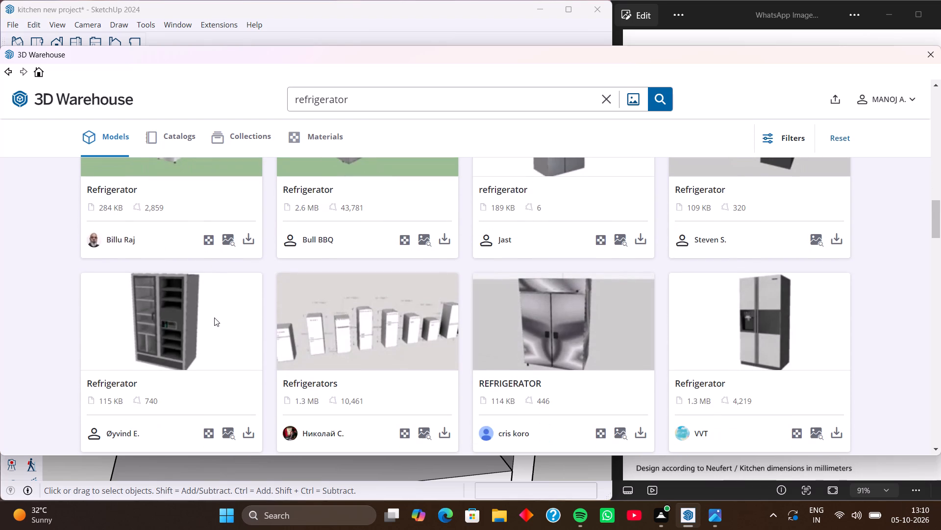
{"action": "scroll", "coordinate": [378, 338], "scroll_direction": "down", "scroll_amount": 3}
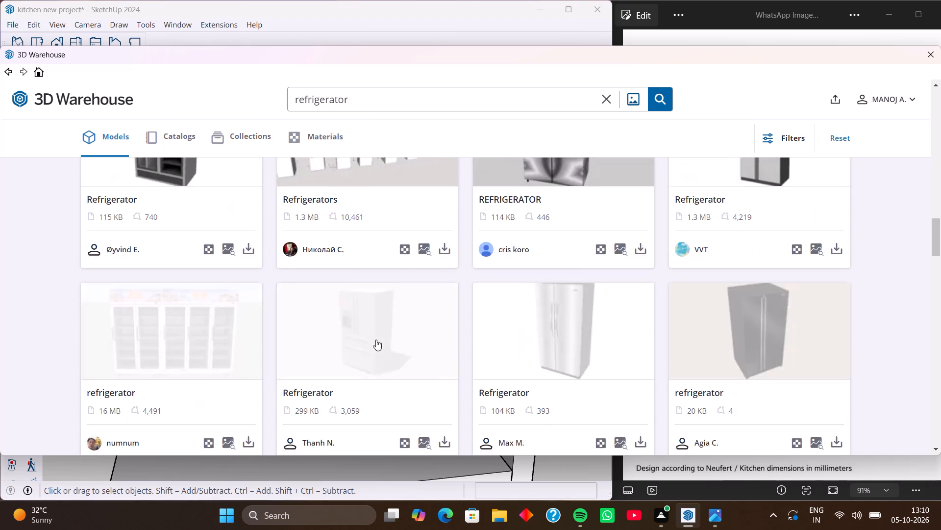
{"action": "scroll", "coordinate": [376, 340], "scroll_direction": "down", "scroll_amount": 2}
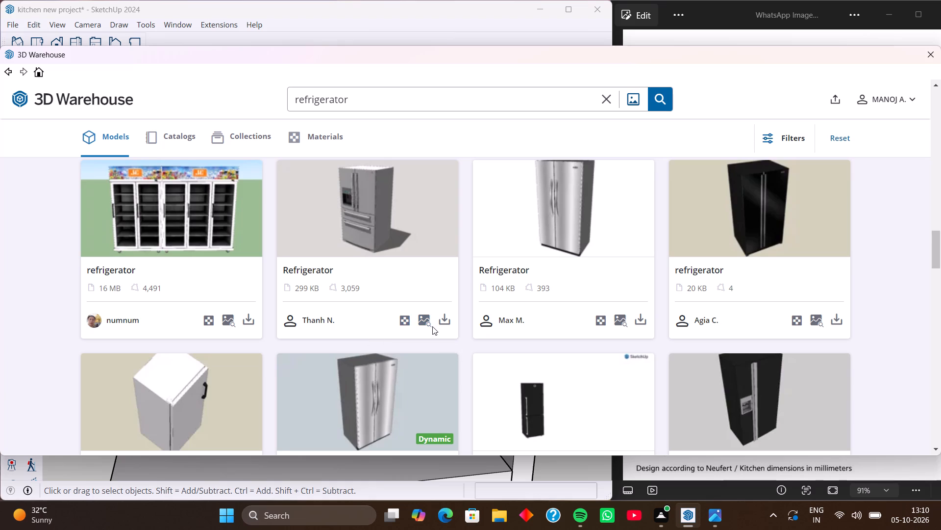
{"action": "scroll", "coordinate": [432, 326], "scroll_direction": "down", "scroll_amount": 11}
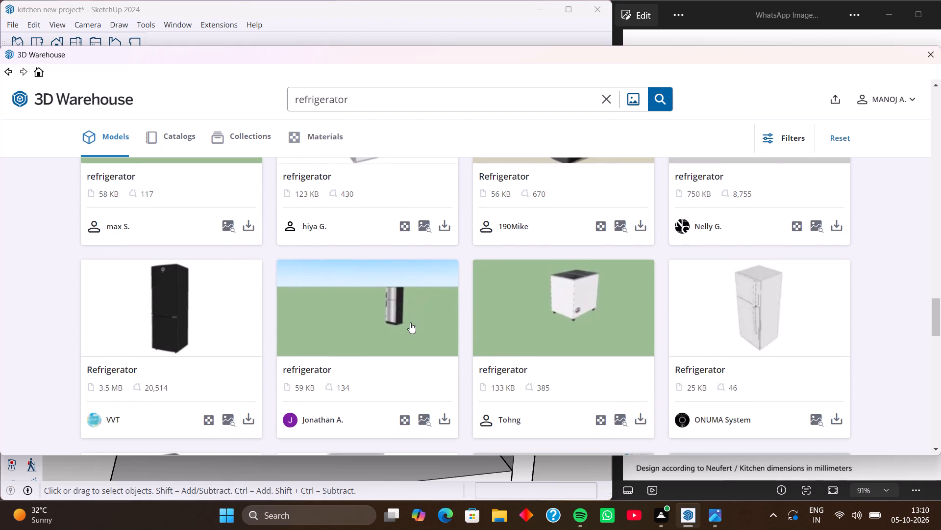
{"action": "scroll", "coordinate": [410, 322], "scroll_direction": "down", "scroll_amount": 5}
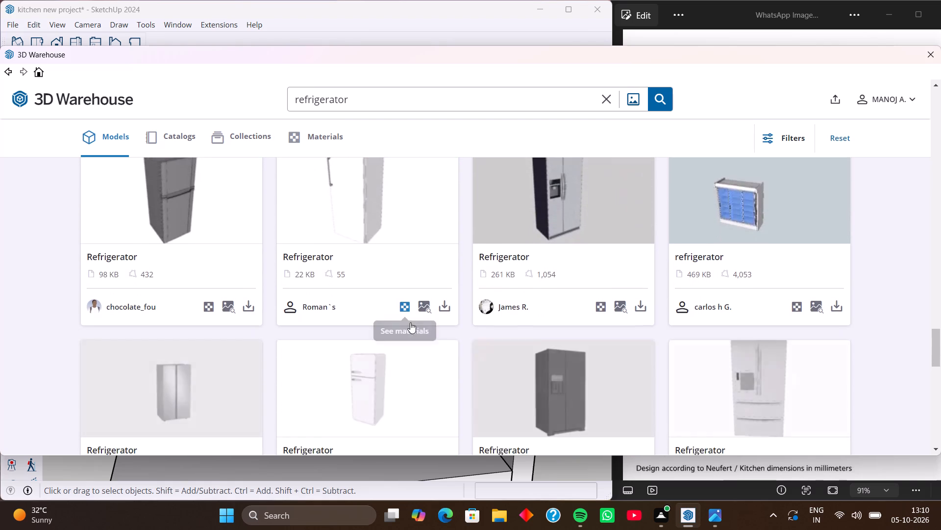
{"action": "scroll", "coordinate": [410, 322], "scroll_direction": "down", "scroll_amount": 8}
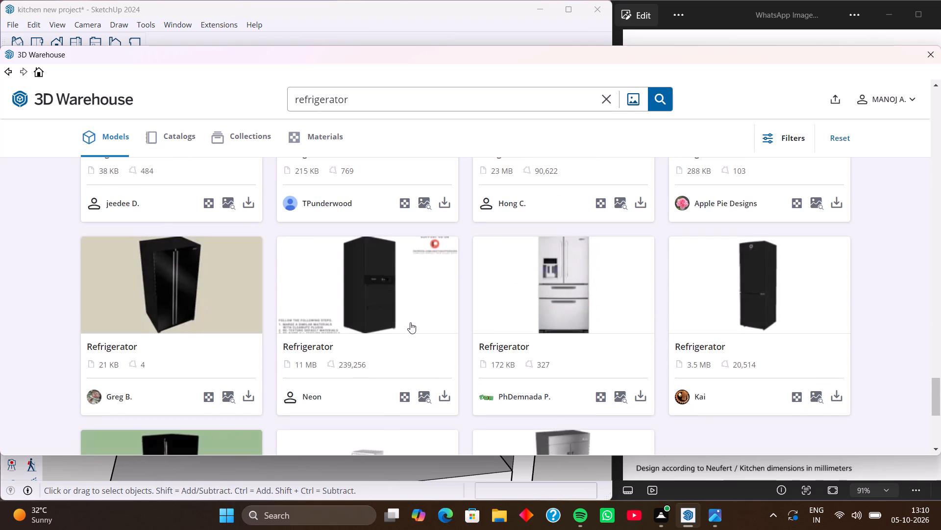
{"action": "scroll", "coordinate": [410, 322], "scroll_direction": "down", "scroll_amount": 3}
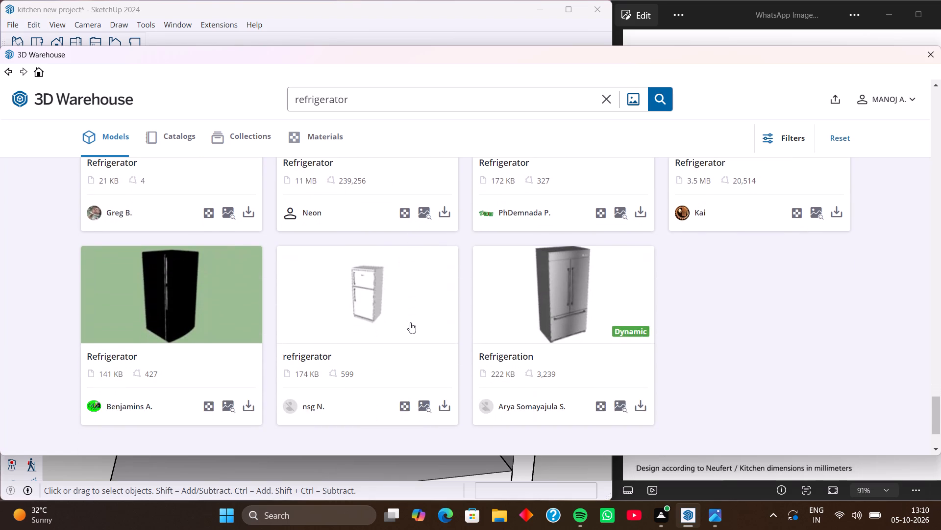
{"action": "scroll", "coordinate": [410, 322], "scroll_direction": "down", "scroll_amount": 3}
{"action": "scroll", "coordinate": [410, 322], "scroll_direction": "up", "scroll_amount": 12}
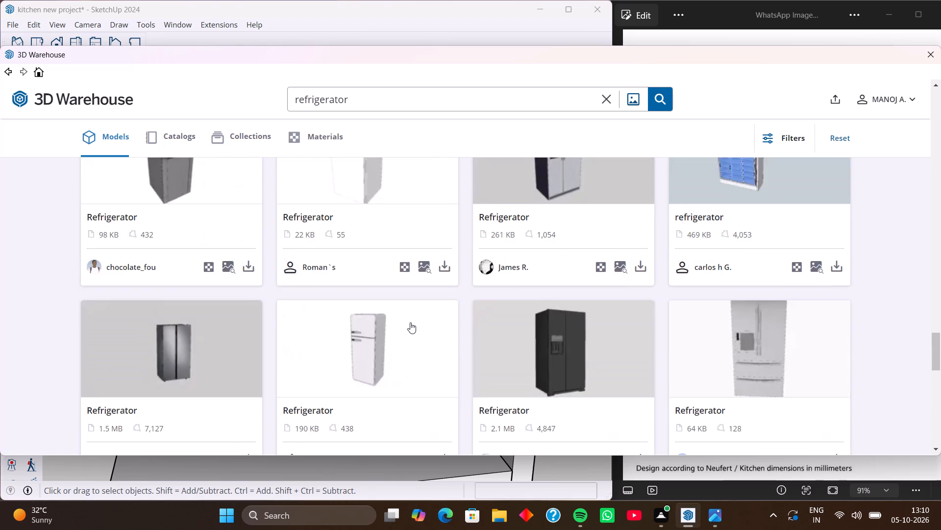
{"action": "scroll", "coordinate": [410, 322], "scroll_direction": "up", "scroll_amount": 18}
{"action": "scroll", "coordinate": [396, 290], "scroll_direction": "up", "scroll_amount": 4}
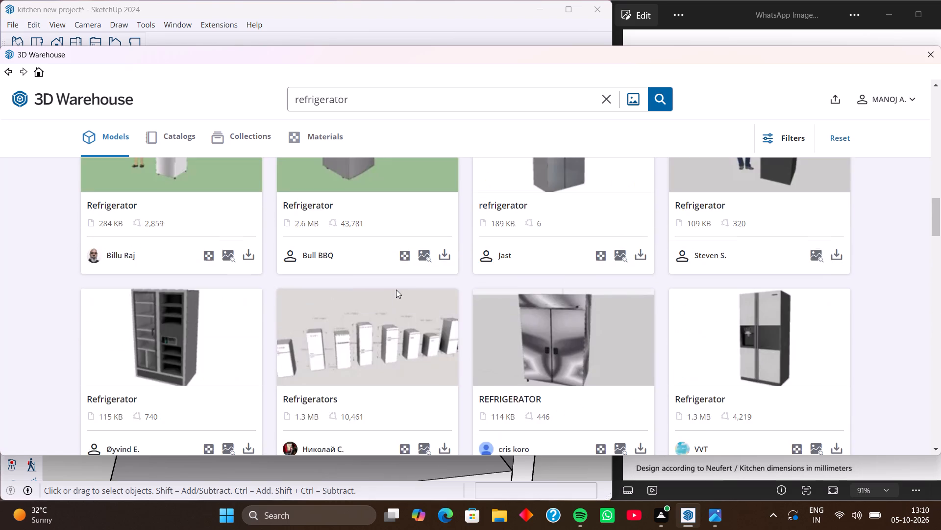
{"action": "scroll", "coordinate": [396, 290], "scroll_direction": "up", "scroll_amount": 5}
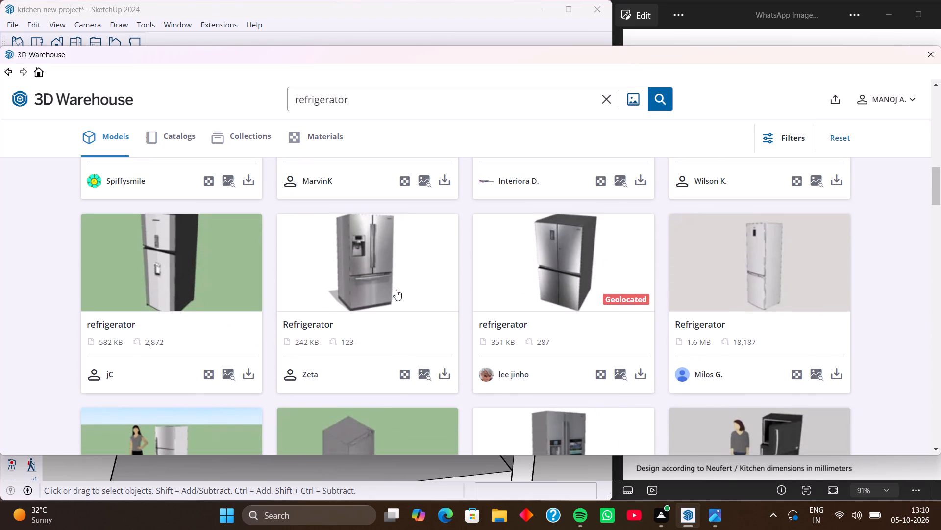
{"action": "scroll", "coordinate": [396, 290], "scroll_direction": "up", "scroll_amount": 4}
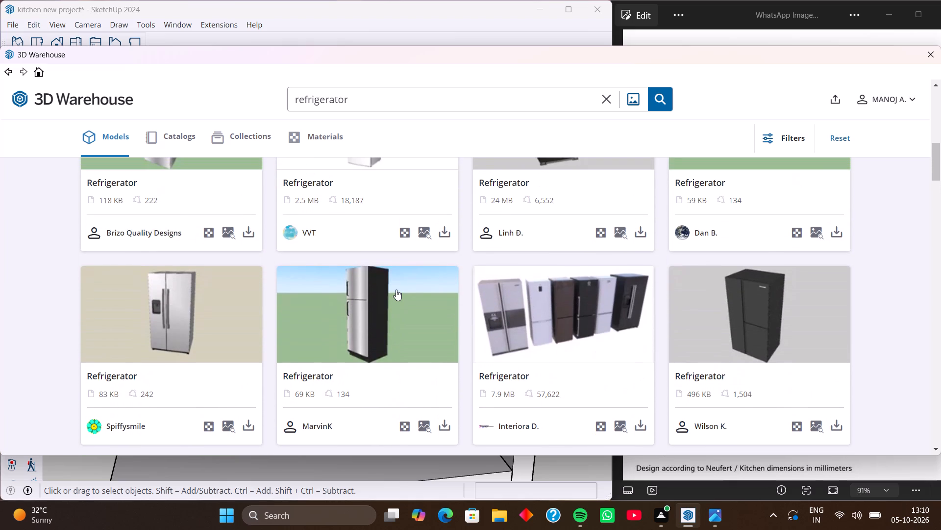
{"action": "scroll", "coordinate": [310, 311], "scroll_direction": "down", "scroll_amount": 2}
Inspect the silver two-door refrigerator with black sides and a door dispenser, and download it straight into the kitchen model.
{"action": "left_click", "coordinate": [229, 371]}
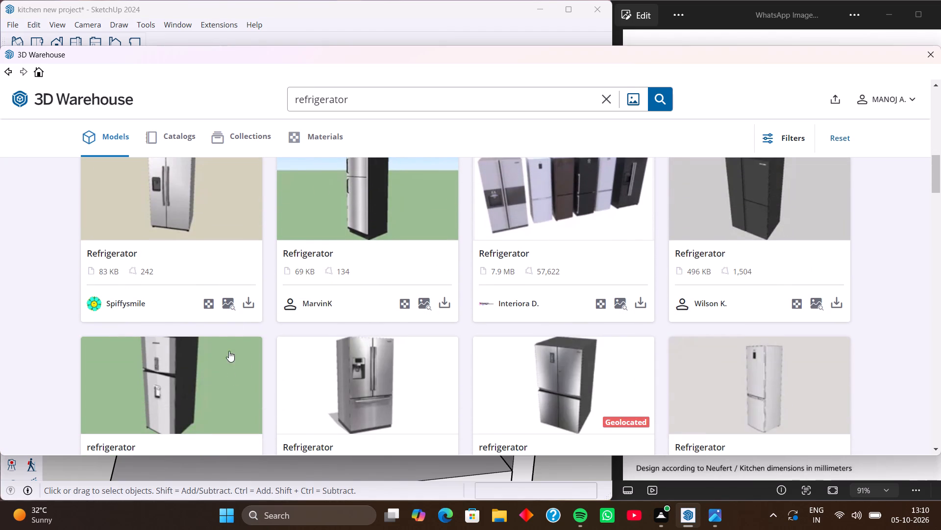
{"action": "scroll", "coordinate": [325, 280], "scroll_direction": "down", "scroll_amount": 6}
{"action": "scroll", "coordinate": [249, 291], "scroll_direction": "down", "scroll_amount": 5}
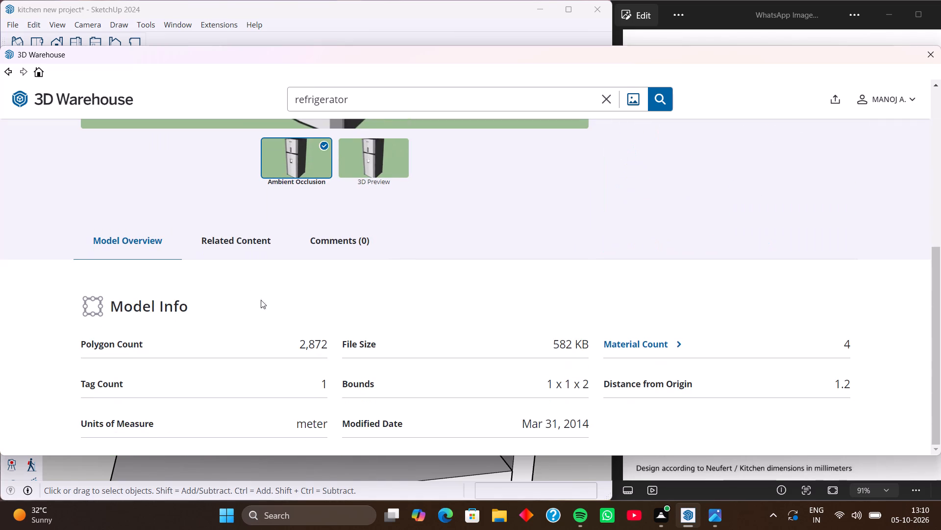
{"action": "scroll", "coordinate": [290, 313], "scroll_direction": "down", "scroll_amount": 3}
{"action": "scroll", "coordinate": [301, 289], "scroll_direction": "up", "scroll_amount": 3}
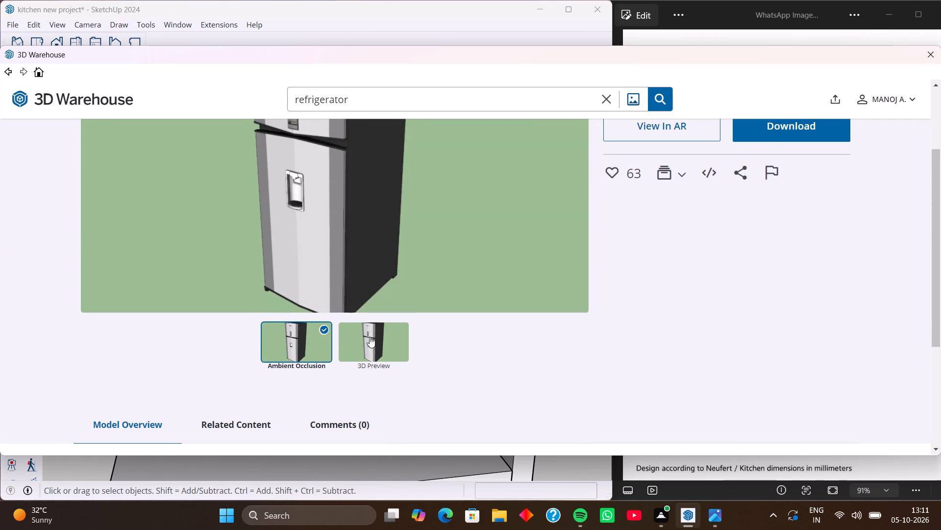
{"action": "left_click", "coordinate": [370, 337]}
{"action": "left_click", "coordinate": [311, 346]}
{"action": "scroll", "coordinate": [332, 284], "scroll_direction": "up", "scroll_amount": 3}
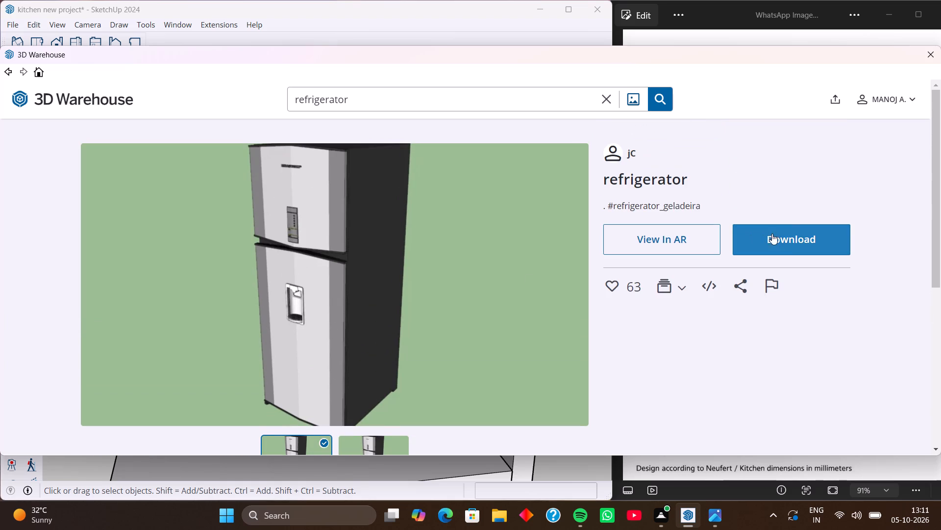
{"action": "left_click", "coordinate": [790, 242]}
{"action": "left_click", "coordinate": [422, 273]}
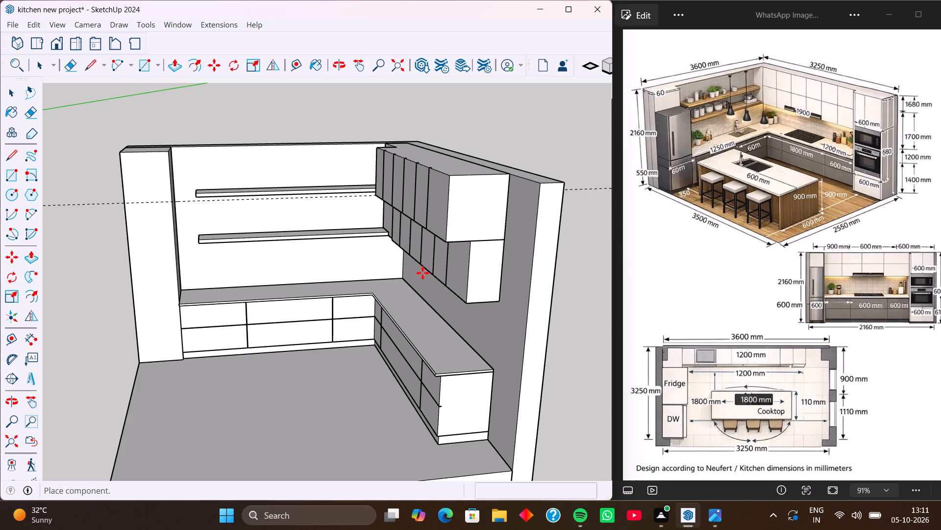
Place the downloaded refrigerator on the floor in front of the tall unit at the wall's free end.
{"action": "left_click", "coordinate": [128, 396]}
Move the refrigerator by its bottom back corner about 5 9/16" onto the tall unit's outer front corner at the floor.
{"action": "middle_click_drag", "start_coordinate": [160, 384], "coordinate": [285, 390]}
{"action": "middle_click_drag", "start_coordinate": [174, 411], "coordinate": [292, 420]}
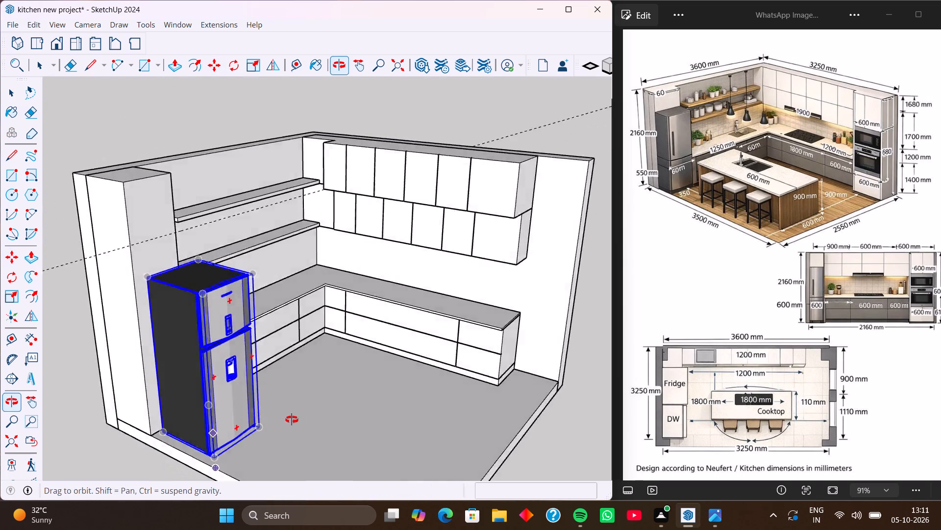
{"action": "middle_click_drag", "start_coordinate": [292, 420], "coordinate": [301, 418]}
{"action": "middle_click_drag", "start_coordinate": [227, 400], "coordinate": [281, 449]}
{"action": "middle_click_drag", "start_coordinate": [252, 414], "coordinate": [250, 465]}
{"action": "scroll", "coordinate": [240, 423], "scroll_direction": "up", "scroll_amount": 1}
{"action": "middle_click_drag", "start_coordinate": [240, 422], "coordinate": [273, 400]}
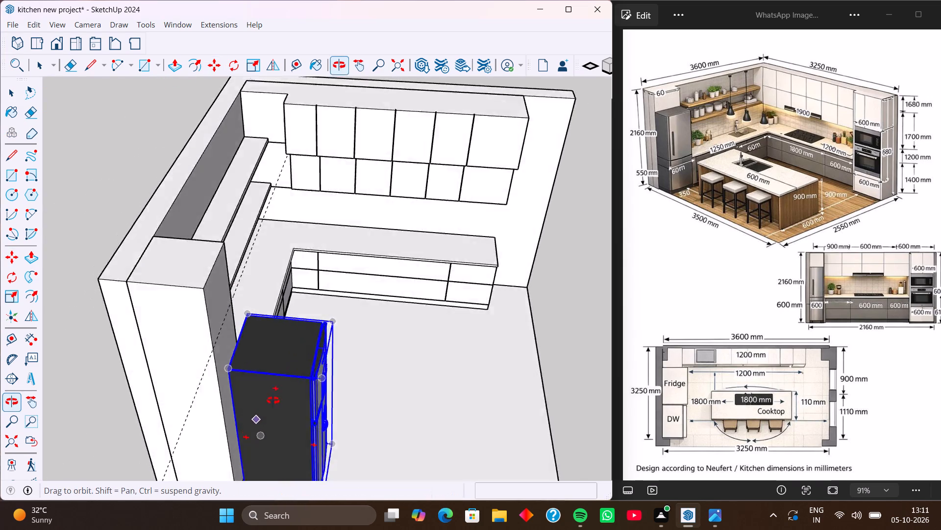
{"action": "middle_click_drag", "start_coordinate": [273, 400], "coordinate": [321, 259]}
{"action": "middle_click_drag", "start_coordinate": [300, 253], "coordinate": [267, 248]}
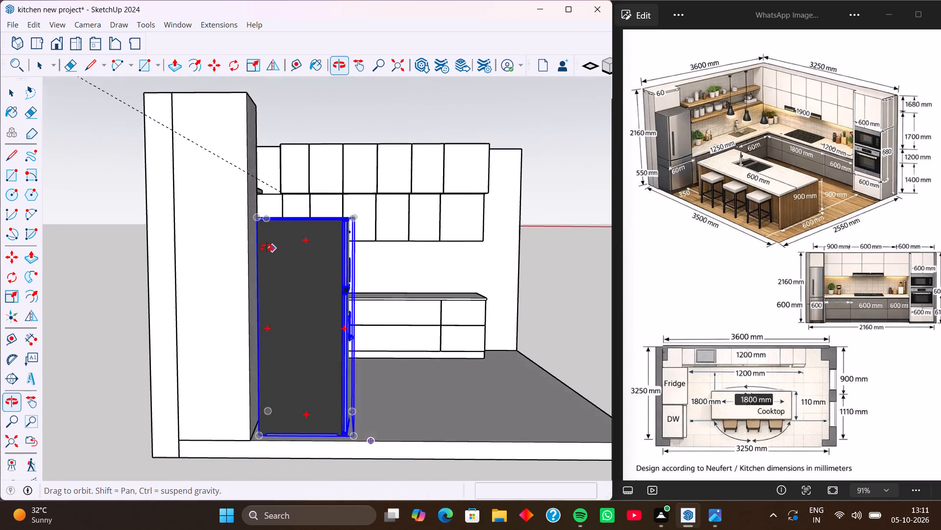
{"action": "middle_click_drag", "start_coordinate": [267, 248], "coordinate": [260, 247]}
{"action": "middle_click_drag", "start_coordinate": [311, 298], "coordinate": [197, 356]}
{"action": "middle_click_drag", "start_coordinate": [288, 352], "coordinate": [130, 358]}
{"action": "middle_click_drag", "start_coordinate": [259, 351], "coordinate": [119, 358]}
{"action": "scroll", "coordinate": [220, 351], "scroll_direction": "up", "scroll_amount": 4}
{"action": "scroll", "coordinate": [153, 351], "scroll_direction": "down", "scroll_amount": 4}
{"action": "middle_click_drag", "start_coordinate": [124, 366], "coordinate": [301, 362]}
{"action": "middle_click_drag", "start_coordinate": [128, 384], "coordinate": [183, 381]}
{"action": "scroll", "coordinate": [140, 449], "scroll_direction": "up", "scroll_amount": 4}
{"action": "middle_click_drag", "start_coordinate": [141, 439], "coordinate": [218, 402]}
{"action": "scroll", "coordinate": [171, 424], "scroll_direction": "up", "scroll_amount": 6}
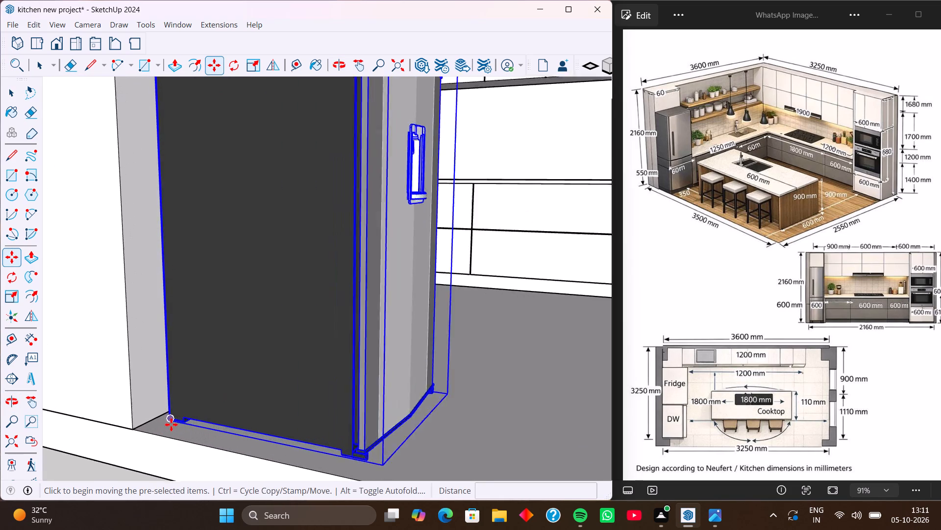
{"action": "scroll", "coordinate": [171, 424], "scroll_direction": "up", "scroll_amount": 10}
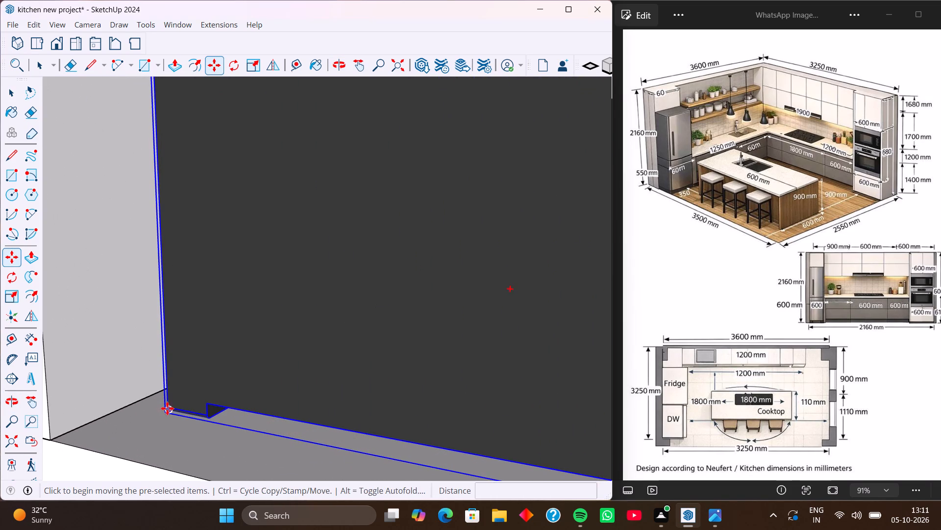
{"action": "left_click", "coordinate": [167, 406]}
{"action": "left_click_drag", "start_coordinate": [53, 441], "coordinate": [99, 427]}
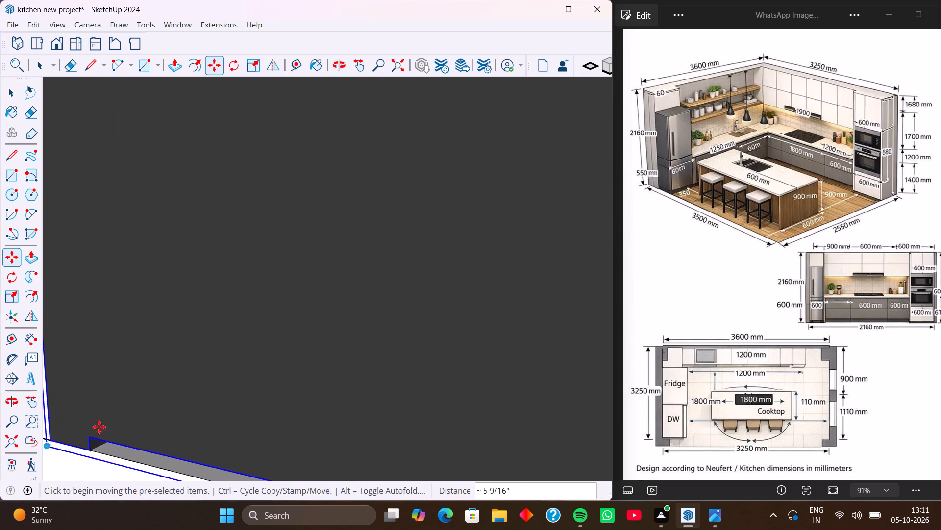
{"action": "left_click_drag", "start_coordinate": [99, 427], "coordinate": [61, 439]}
Scale the refrigerator's width along the red axis to about 0.85, fitting it to the tall unit's width.
{"action": "scroll", "coordinate": [132, 426], "scroll_direction": "down", "scroll_amount": 17}
{"action": "scroll", "coordinate": [210, 410], "scroll_direction": "down", "scroll_amount": 5}
{"action": "middle_click_drag", "start_coordinate": [265, 398], "coordinate": [150, 483]}
{"action": "middle_click_drag", "start_coordinate": [179, 466], "coordinate": [100, 442]}
{"action": "middle_click_drag", "start_coordinate": [209, 450], "coordinate": [119, 443]}
{"action": "middle_click_drag", "start_coordinate": [190, 406], "coordinate": [150, 394]}
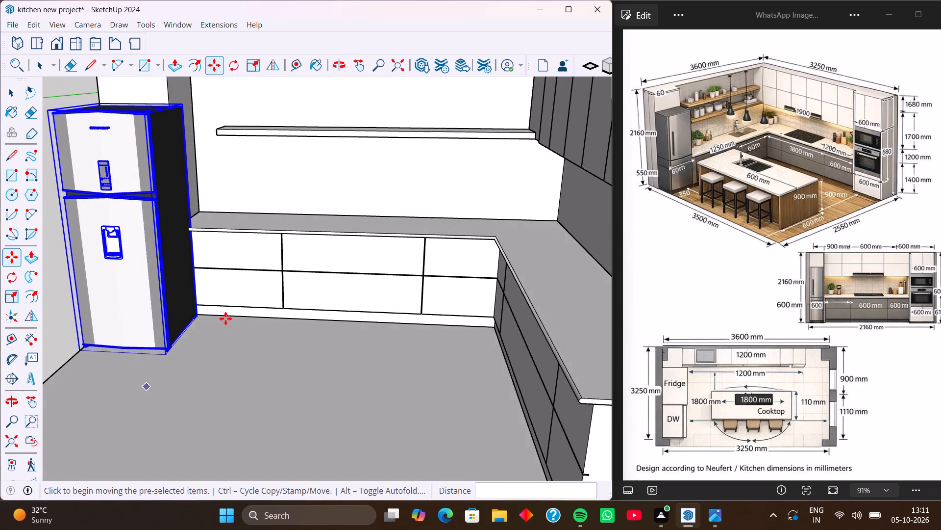
{"action": "scroll", "coordinate": [228, 287], "scroll_direction": "up", "scroll_amount": 6}
{"action": "key", "text": "s"}
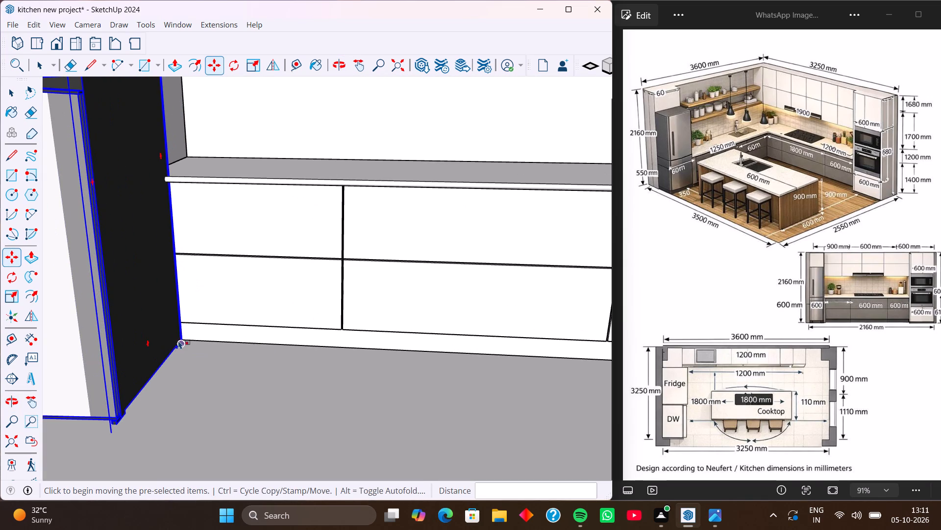
{"action": "scroll", "coordinate": [139, 247], "scroll_direction": "up", "scroll_amount": 1}
{"action": "middle_click_drag", "start_coordinate": [139, 247], "coordinate": [174, 253]}
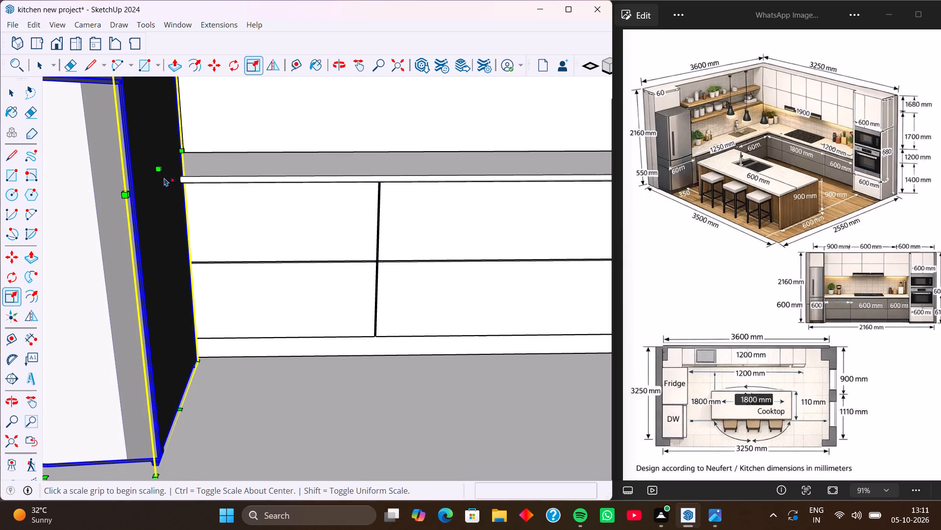
{"action": "left_click", "coordinate": [161, 169]}
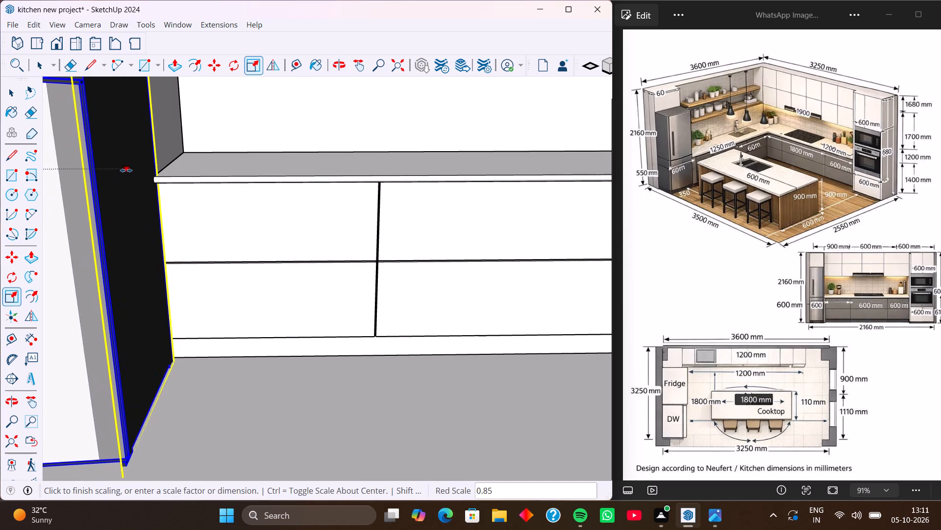
{"action": "left_click", "coordinate": [125, 174]}
Scale the refrigerator's height along the blue axis to about 1.21, up to the horizontal guide on the tall unit.
{"action": "scroll", "coordinate": [249, 304], "scroll_direction": "down", "scroll_amount": 14}
{"action": "middle_click_drag", "start_coordinate": [157, 340], "coordinate": [263, 287]}
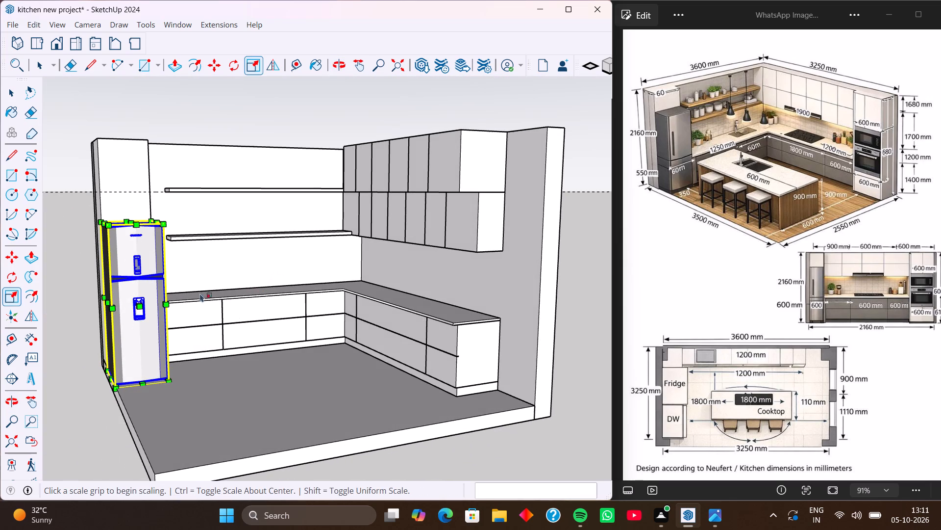
{"action": "middle_click_drag", "start_coordinate": [148, 350], "coordinate": [151, 404]}
{"action": "scroll", "coordinate": [126, 233], "scroll_direction": "up", "scroll_amount": 2}
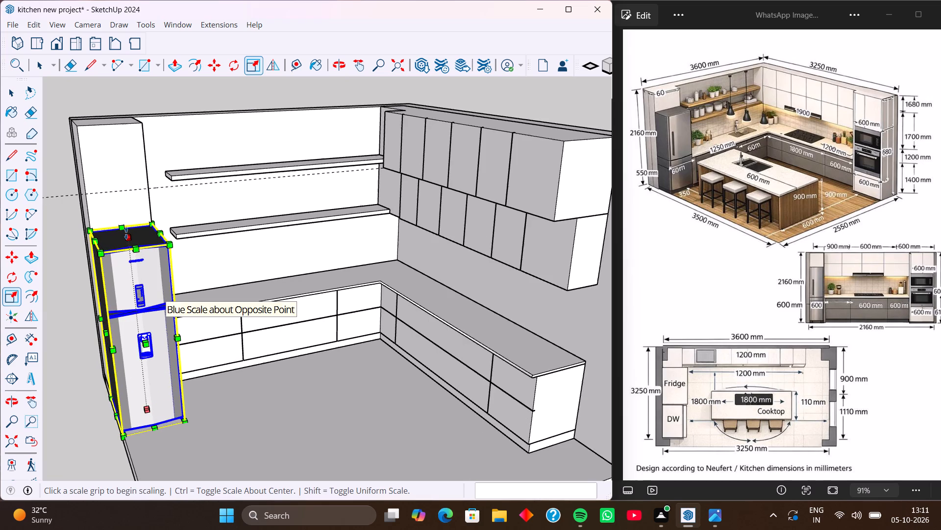
{"action": "left_click", "coordinate": [126, 233]}
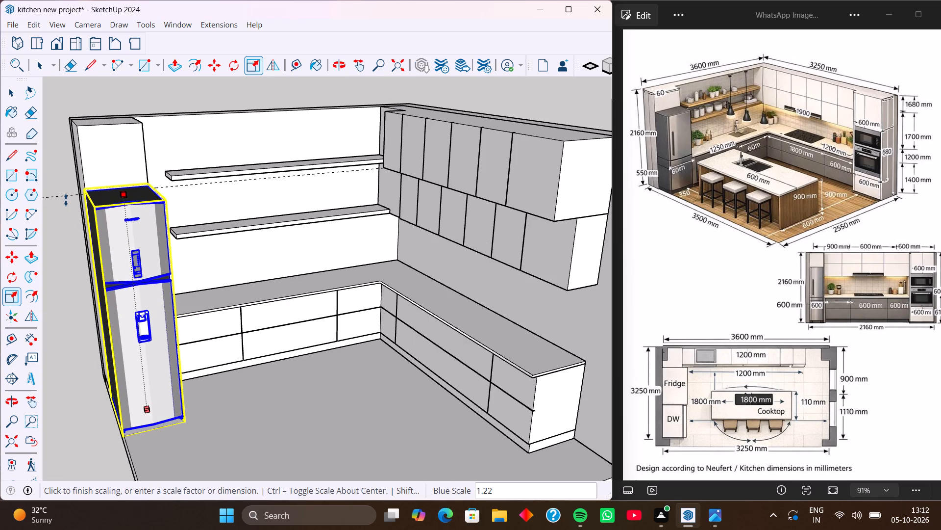
{"action": "scroll", "coordinate": [72, 209], "scroll_direction": "up", "scroll_amount": 14}
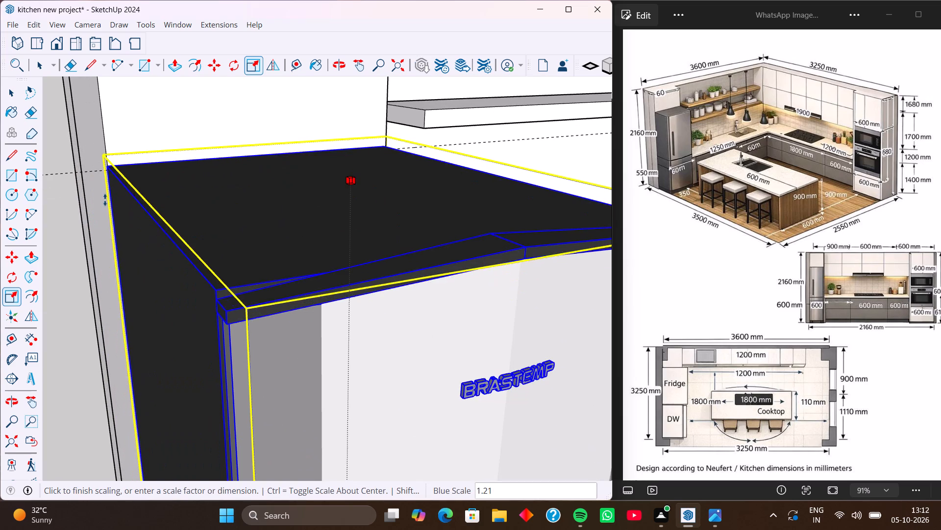
{"action": "left_click", "coordinate": [104, 206]}
{"action": "scroll", "coordinate": [99, 224], "scroll_direction": "down", "scroll_amount": 7}
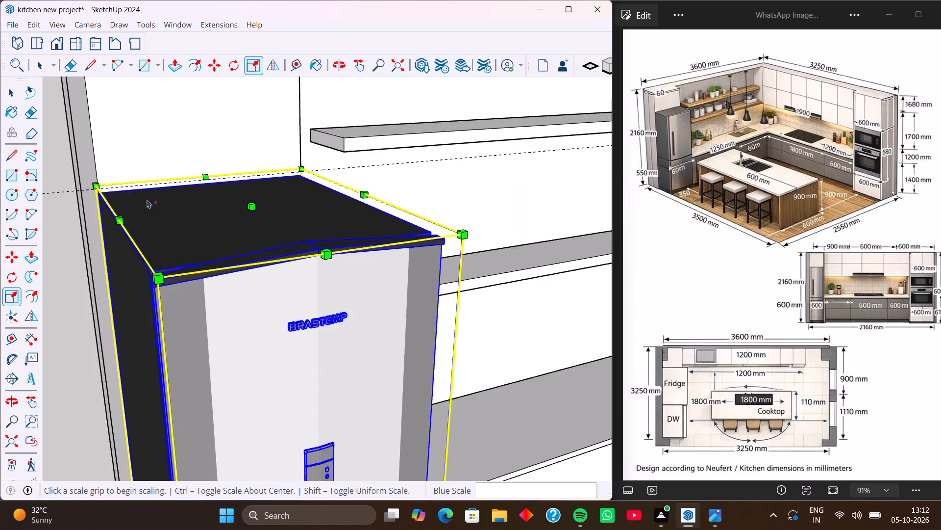
{"action": "scroll", "coordinate": [147, 200], "scroll_direction": "down", "scroll_amount": 9}
{"action": "key", "text": "space"}
{"action": "scroll", "coordinate": [157, 249], "scroll_direction": "down", "scroll_amount": 11}
{"action": "middle_click_drag", "start_coordinate": [175, 315], "coordinate": [154, 312]}
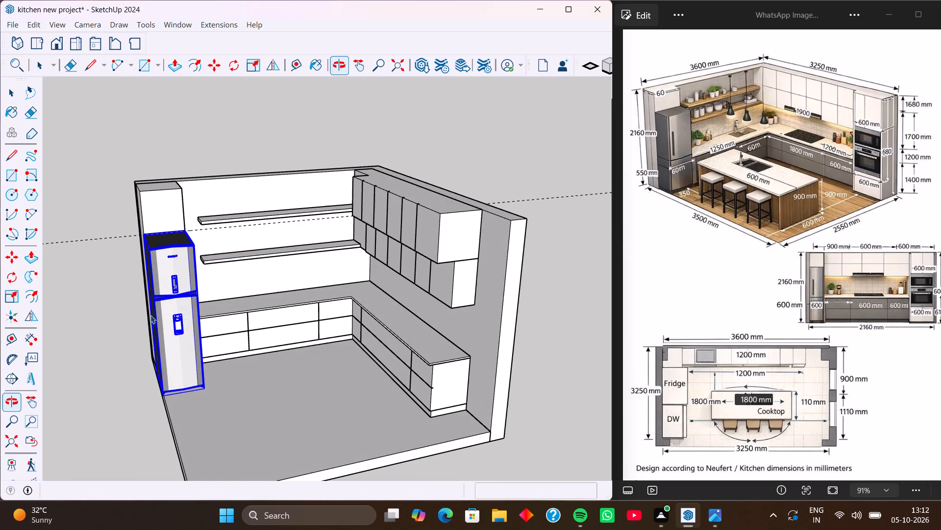
{"action": "left_click", "coordinate": [107, 352]}
Move the refrigerator about 1' 10 1/4" back along the green axis into the tall unit.
{"action": "middle_click_drag", "start_coordinate": [199, 321], "coordinate": [133, 321]}
{"action": "middle_click_drag", "start_coordinate": [161, 338], "coordinate": [135, 341]}
{"action": "scroll", "coordinate": [152, 330], "scroll_direction": "up", "scroll_amount": 6}
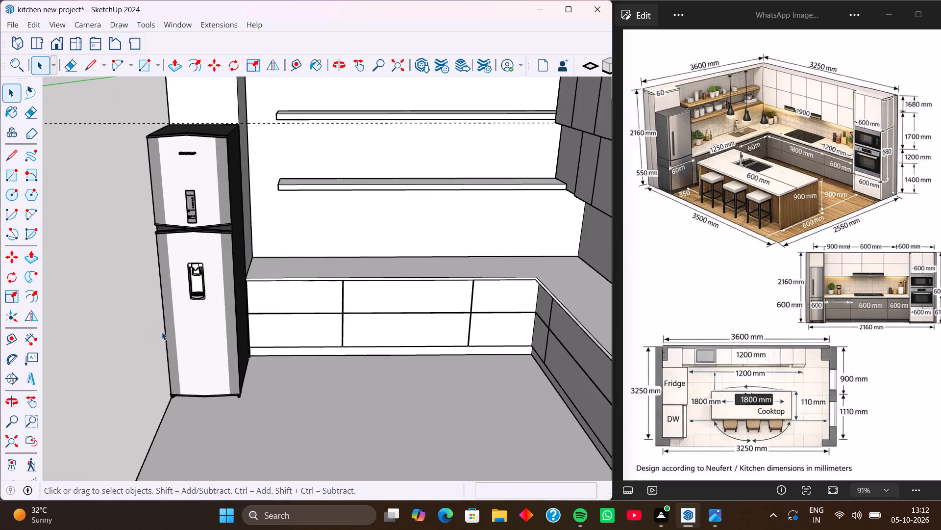
{"action": "scroll", "coordinate": [162, 332], "scroll_direction": "up", "scroll_amount": 3}
{"action": "middle_click_drag", "start_coordinate": [190, 347], "coordinate": [340, 350]}
{"action": "middle_click_drag", "start_coordinate": [284, 350], "coordinate": [425, 356]}
{"action": "scroll", "coordinate": [397, 315], "scroll_direction": "down", "scroll_amount": 5}
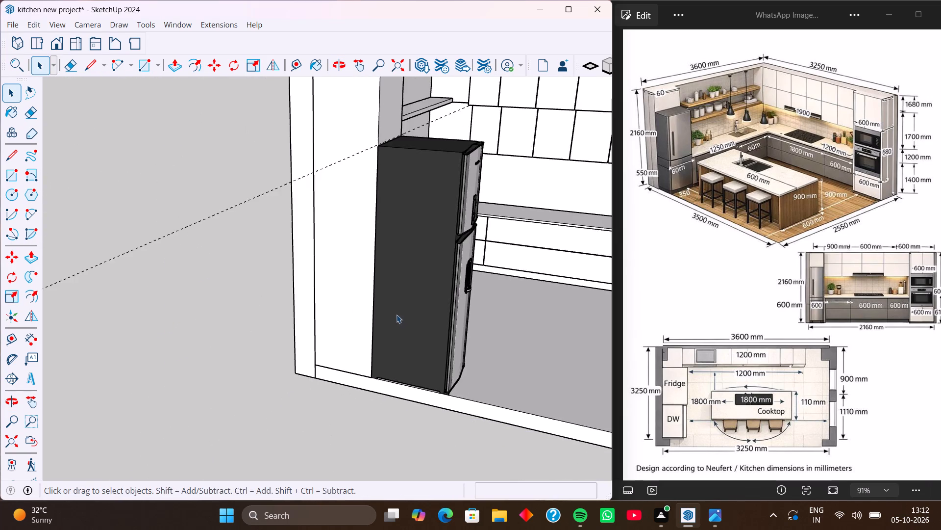
{"action": "scroll", "coordinate": [396, 315], "scroll_direction": "down", "scroll_amount": 4}
{"action": "middle_click_drag", "start_coordinate": [376, 313], "coordinate": [421, 319]}
{"action": "left_click", "coordinate": [423, 317]}
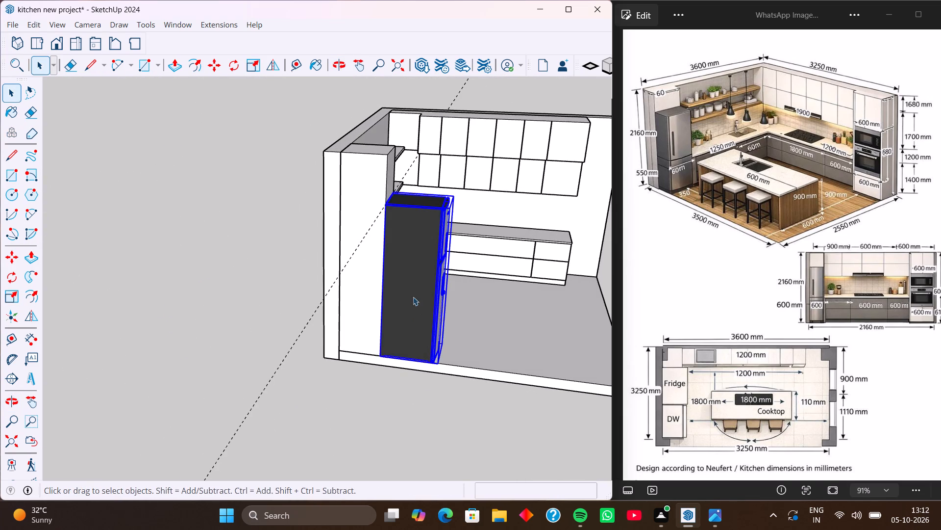
{"action": "middle_click_drag", "start_coordinate": [413, 297], "coordinate": [404, 334]}
{"action": "middle_click_drag", "start_coordinate": [381, 303], "coordinate": [414, 306]}
{"action": "key", "text": "m"}
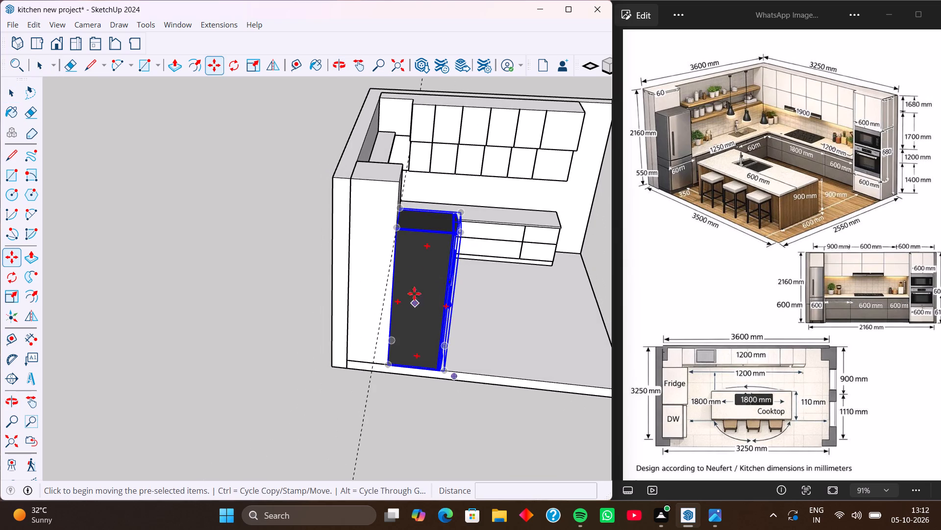
{"action": "scroll", "coordinate": [414, 252], "scroll_direction": "up", "scroll_amount": 7}
{"action": "middle_click_drag", "start_coordinate": [414, 250], "coordinate": [447, 236]}
{"action": "scroll", "coordinate": [435, 250], "scroll_direction": "up", "scroll_amount": 1}
{"action": "scroll", "coordinate": [412, 206], "scroll_direction": "up", "scroll_amount": 7}
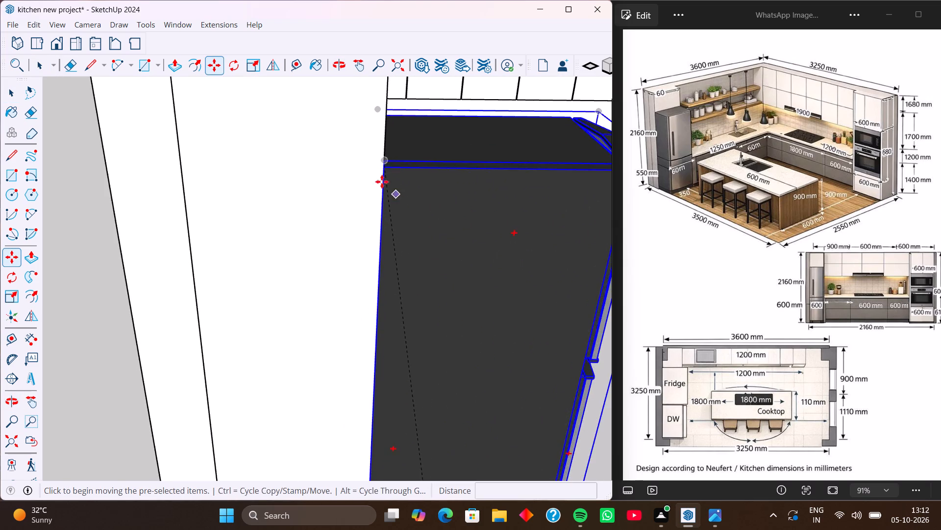
{"action": "scroll", "coordinate": [382, 182], "scroll_direction": "up", "scroll_amount": 4}
{"action": "left_click", "coordinate": [395, 156]}
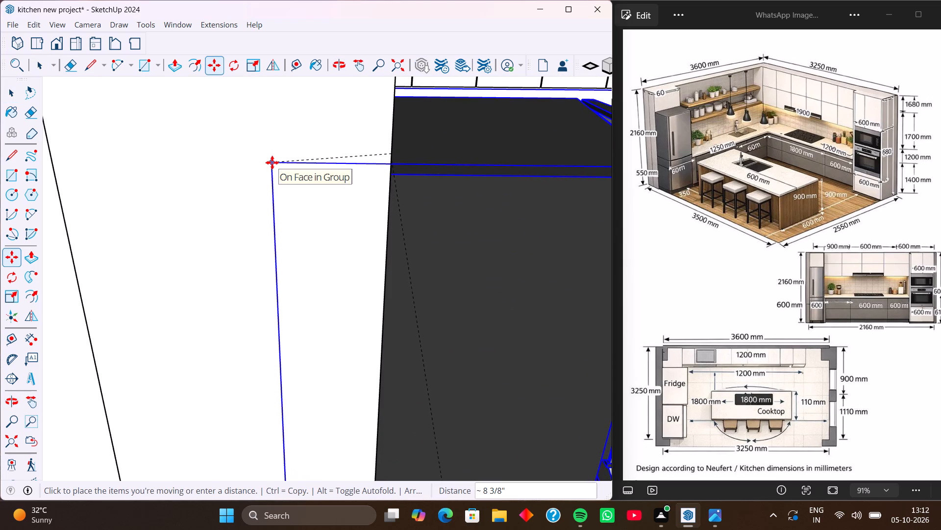
{"action": "key", "text": "Right"}
{"action": "key", "text": "Left"}
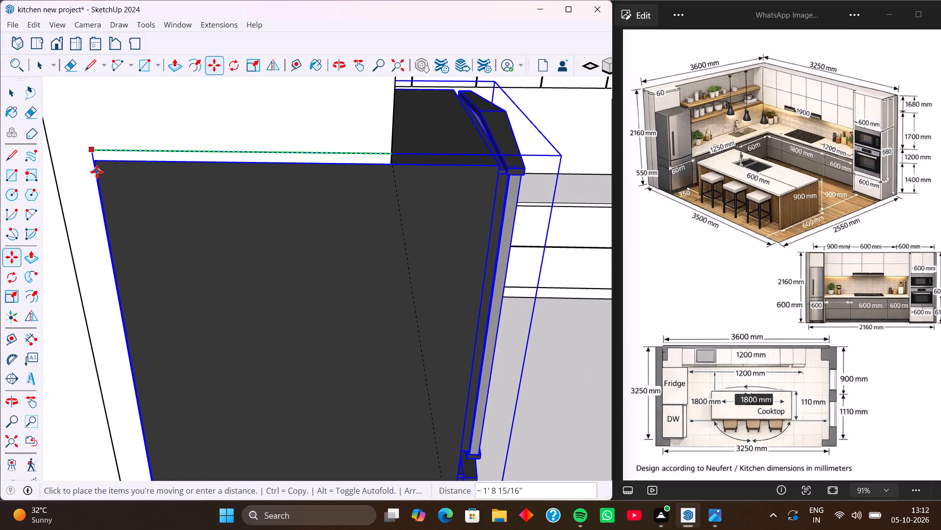
{"action": "left_click", "coordinate": [78, 172]}
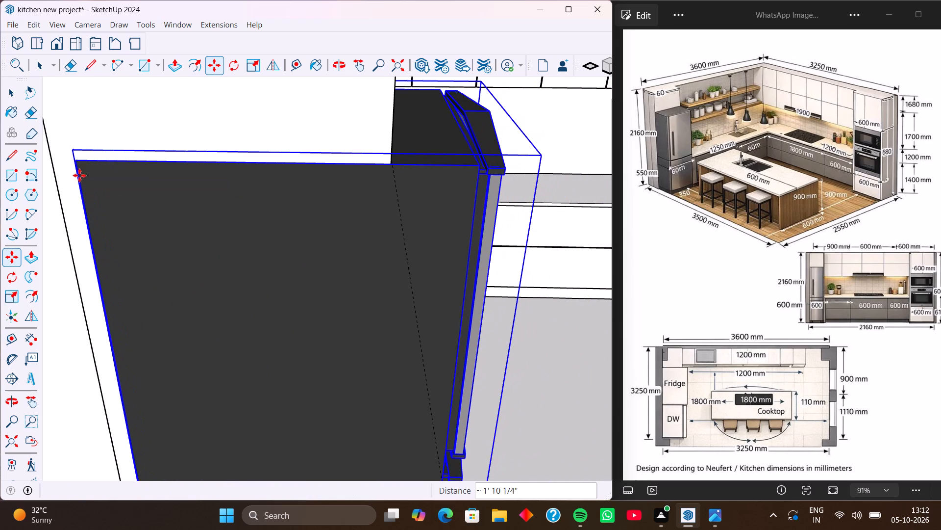
{"action": "scroll", "coordinate": [246, 236], "scroll_direction": "down", "scroll_amount": 9}
{"action": "middle_click_drag", "start_coordinate": [323, 295], "coordinate": [163, 282]}
{"action": "middle_click_drag", "start_coordinate": [267, 331], "coordinate": [137, 304]}
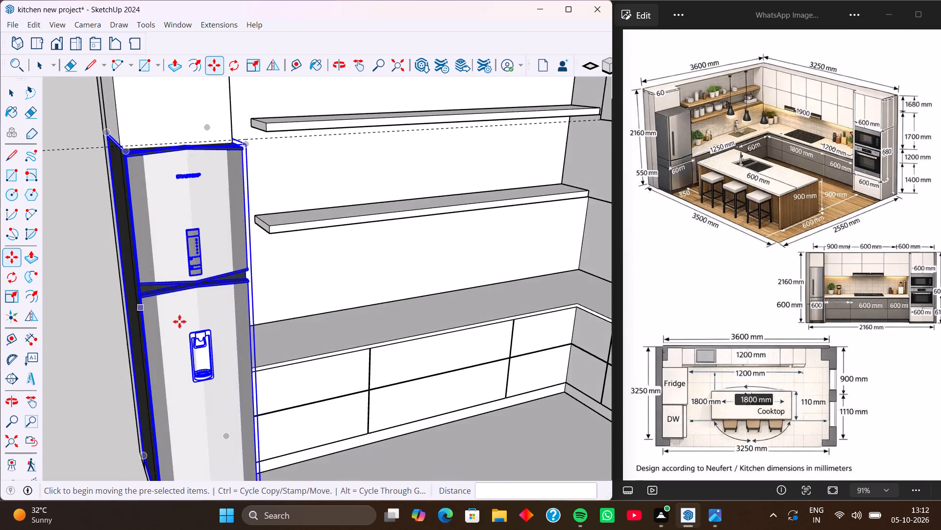
{"action": "middle_click_drag", "start_coordinate": [206, 324], "coordinate": [151, 316]}
{"action": "middle_click_drag", "start_coordinate": [149, 317], "coordinate": [82, 310]}
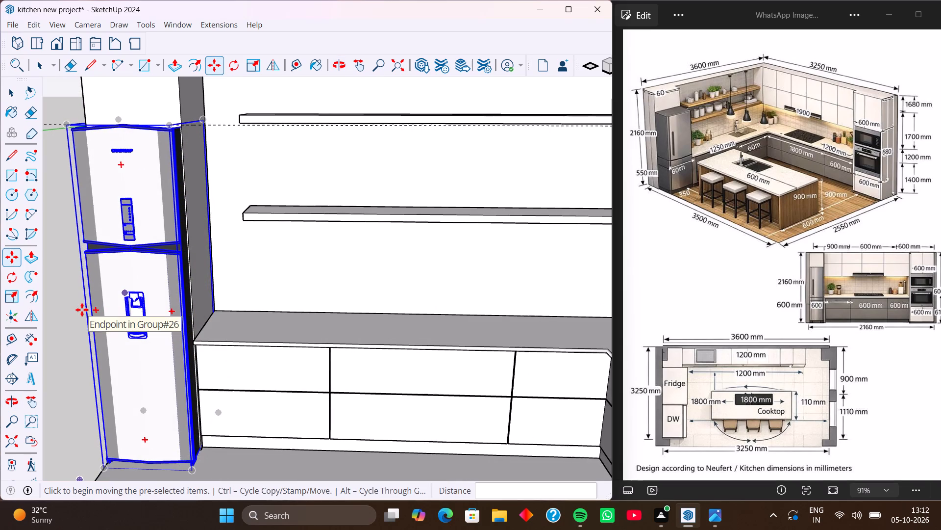
{"action": "key", "text": "space"}
{"action": "left_click", "coordinate": [71, 321]}
Examine the refrigerator's fit in the tall unit and the surrounding kitchen layout from several angles.
{"action": "scroll", "coordinate": [156, 304], "scroll_direction": "down", "scroll_amount": 7}
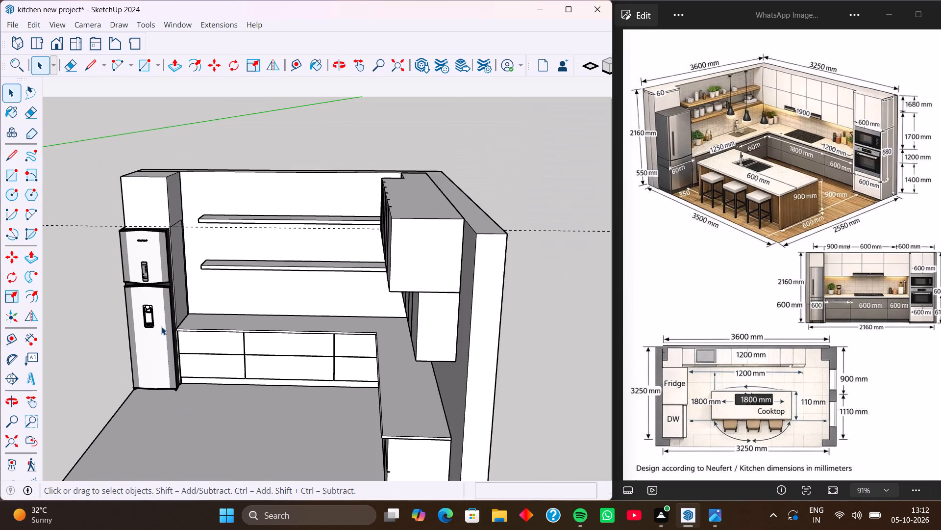
{"action": "scroll", "coordinate": [161, 326], "scroll_direction": "down", "scroll_amount": 1}
{"action": "middle_click_drag", "start_coordinate": [165, 345], "coordinate": [193, 342]}
{"action": "scroll", "coordinate": [129, 301], "scroll_direction": "up", "scroll_amount": 3}
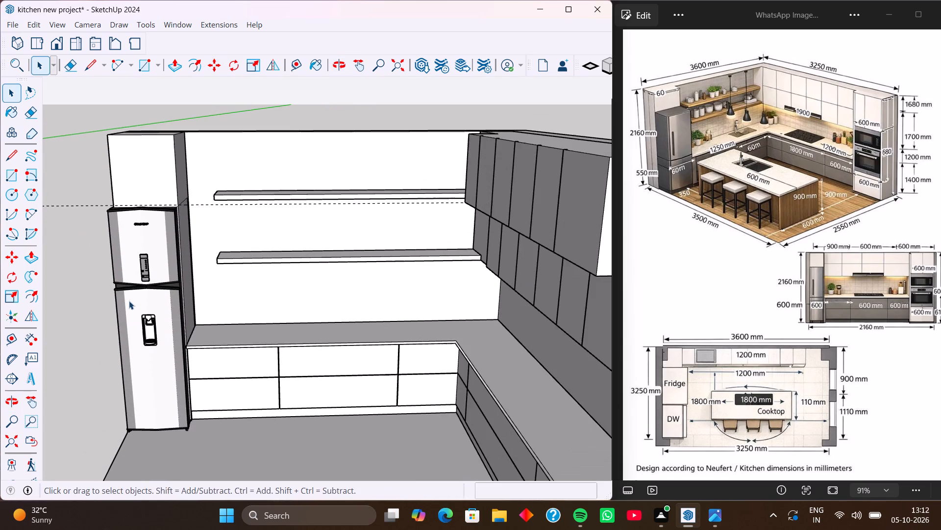
{"action": "middle_click_drag", "start_coordinate": [129, 301], "coordinate": [319, 251]}
{"action": "scroll", "coordinate": [148, 287], "scroll_direction": "up", "scroll_amount": 1}
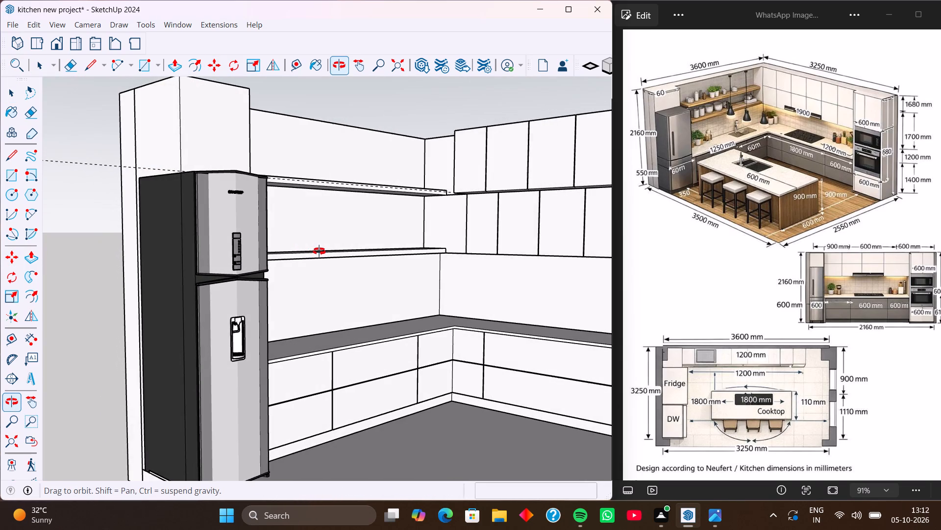
{"action": "middle_click_drag", "start_coordinate": [319, 251], "coordinate": [213, 238]}
{"action": "scroll", "coordinate": [213, 238], "scroll_direction": "down", "scroll_amount": 5}
{"action": "middle_click_drag", "start_coordinate": [203, 318], "coordinate": [162, 327]}
{"action": "middle_click_drag", "start_coordinate": [212, 324], "coordinate": [201, 359]}
{"action": "middle_click_drag", "start_coordinate": [228, 339], "coordinate": [234, 397]}
{"action": "middle_click_drag", "start_coordinate": [263, 361], "coordinate": [264, 403]}
{"action": "scroll", "coordinate": [272, 321], "scroll_direction": "up", "scroll_amount": 2}
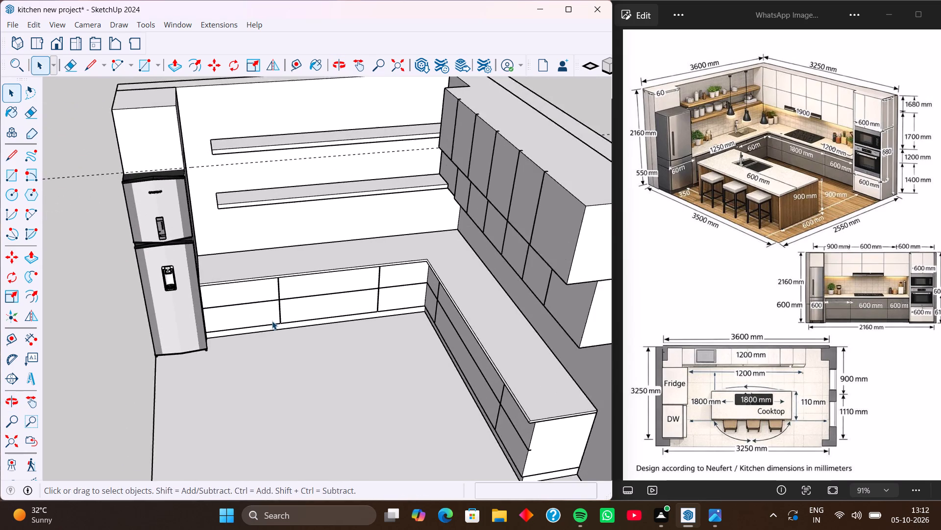
{"action": "scroll", "coordinate": [272, 321], "scroll_direction": "up", "scroll_amount": 2}
{"action": "middle_click_drag", "start_coordinate": [309, 350], "coordinate": [304, 298]}
{"action": "scroll", "coordinate": [304, 298], "scroll_direction": "down", "scroll_amount": 3}
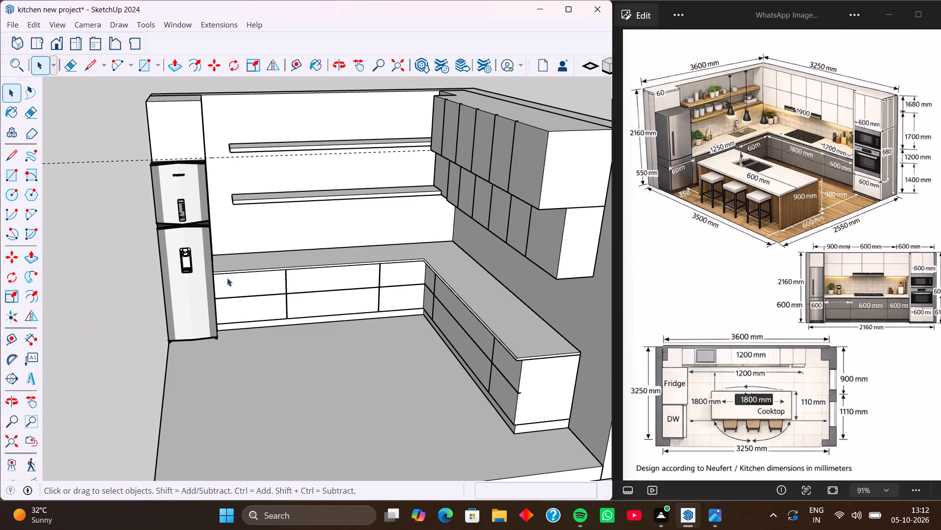
{"action": "middle_click_drag", "start_coordinate": [176, 232], "coordinate": [270, 216]}
{"action": "middle_click_drag", "start_coordinate": [270, 216], "coordinate": [279, 216]}
{"action": "middle_click_drag", "start_coordinate": [138, 241], "coordinate": [199, 232]}
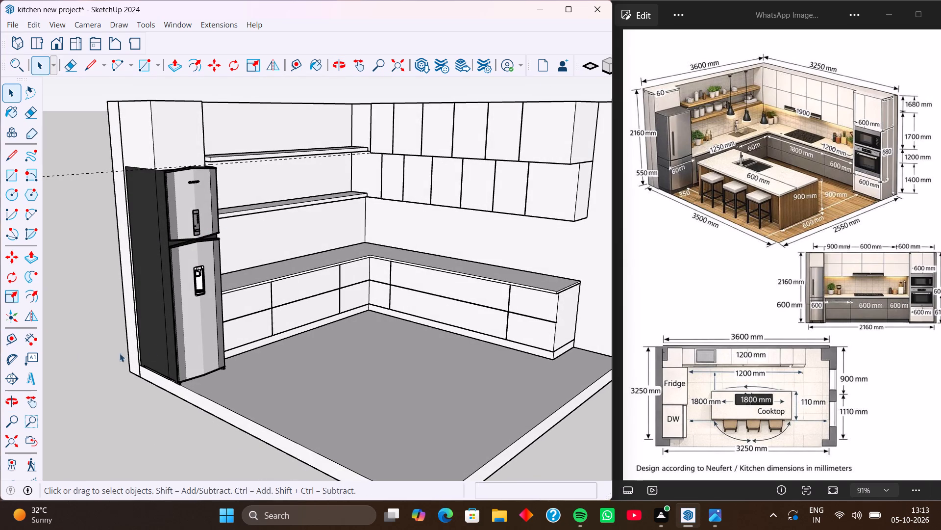
{"action": "middle_click_drag", "start_coordinate": [197, 323], "coordinate": [173, 319]}
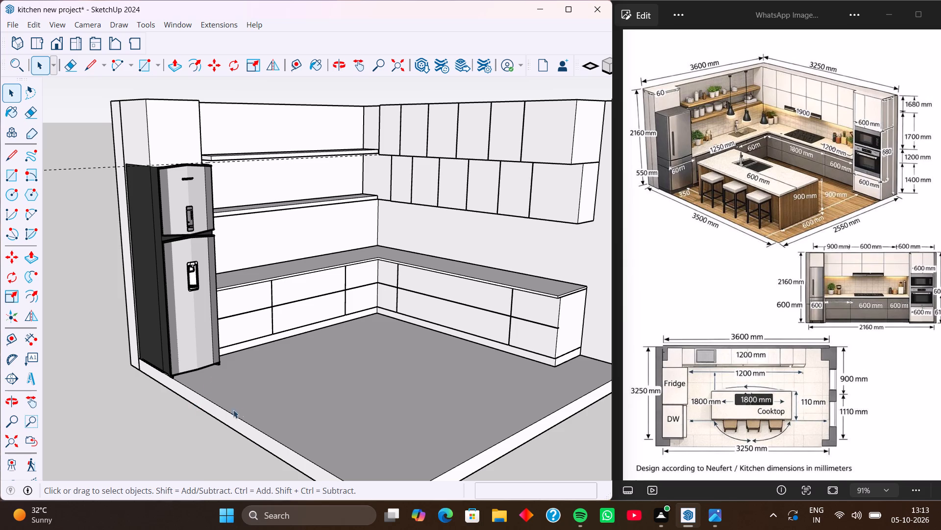
{"action": "scroll", "coordinate": [209, 414], "scroll_direction": "up", "scroll_amount": 3}
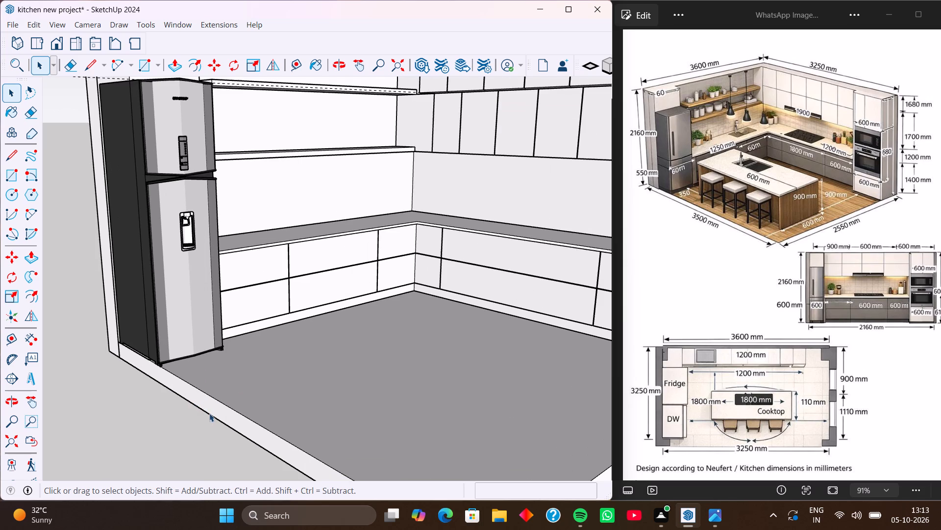
Extend the floor slab outward by 1' along its open side next to the refrigerator.
{"action": "left_click", "coordinate": [214, 412]}
{"action": "left_click", "coordinate": [214, 412]}
{"action": "left_click", "coordinate": [214, 412]}
{"action": "left_click", "coordinate": [214, 412]}
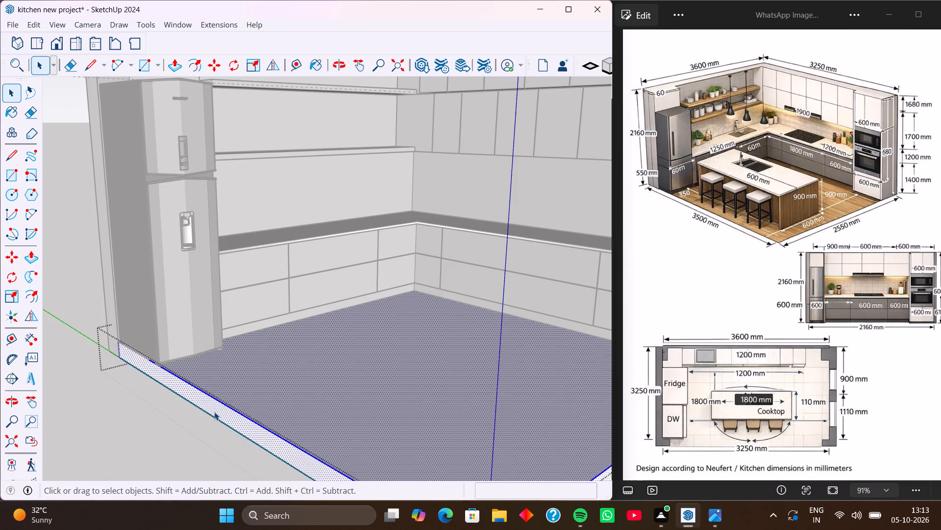
{"action": "left_click", "coordinate": [204, 403]}
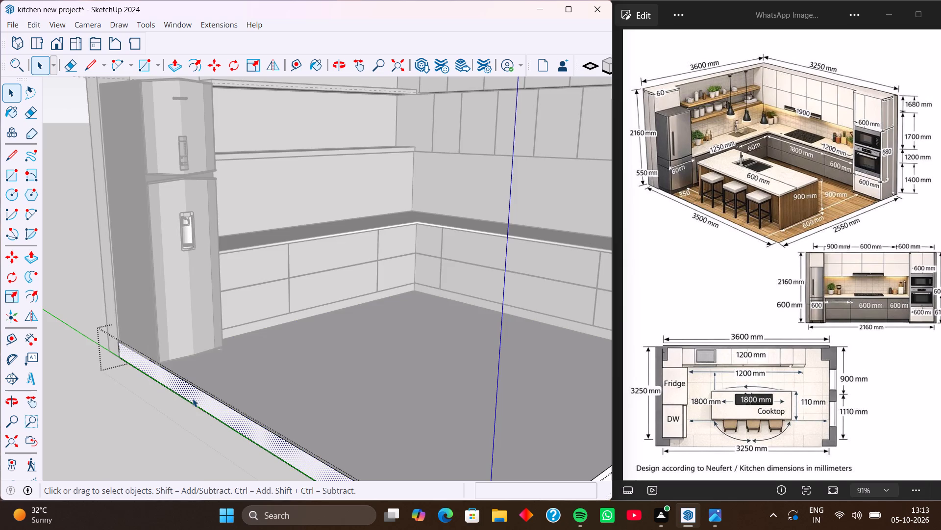
{"action": "key", "text": "p"}
{"action": "left_click", "coordinate": [193, 398]}
{"action": "type", "text": "1'"}
{"action": "key", "text": "Return"}
{"action": "key", "text": "space"}
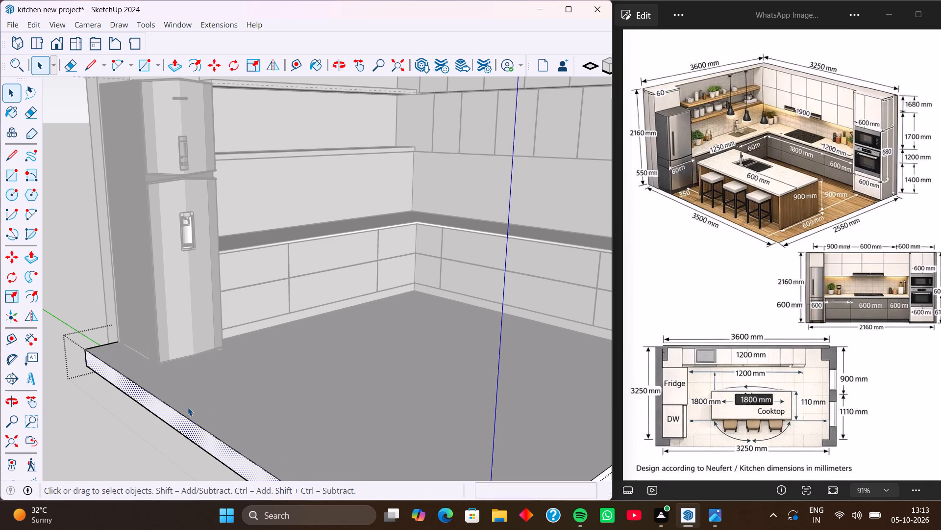
{"action": "left_click", "coordinate": [65, 278]}
Widen the tall refrigerator unit by pulling its exposed outer side face out 6".
{"action": "middle_click_drag", "start_coordinate": [74, 277], "coordinate": [221, 287]}
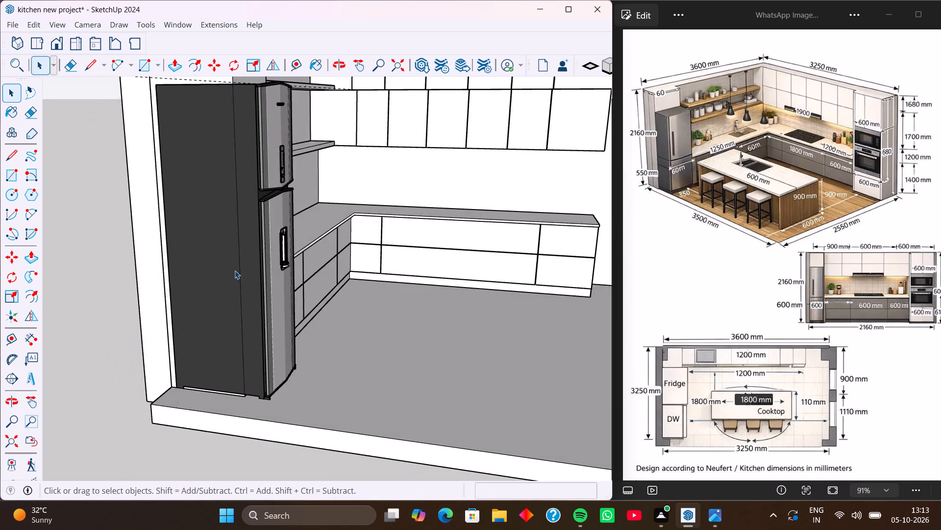
{"action": "scroll", "coordinate": [235, 270], "scroll_direction": "down", "scroll_amount": 4}
{"action": "middle_click_drag", "start_coordinate": [229, 235], "coordinate": [279, 243]}
{"action": "left_click", "coordinate": [247, 132]}
{"action": "double_click", "coordinate": [247, 132]}
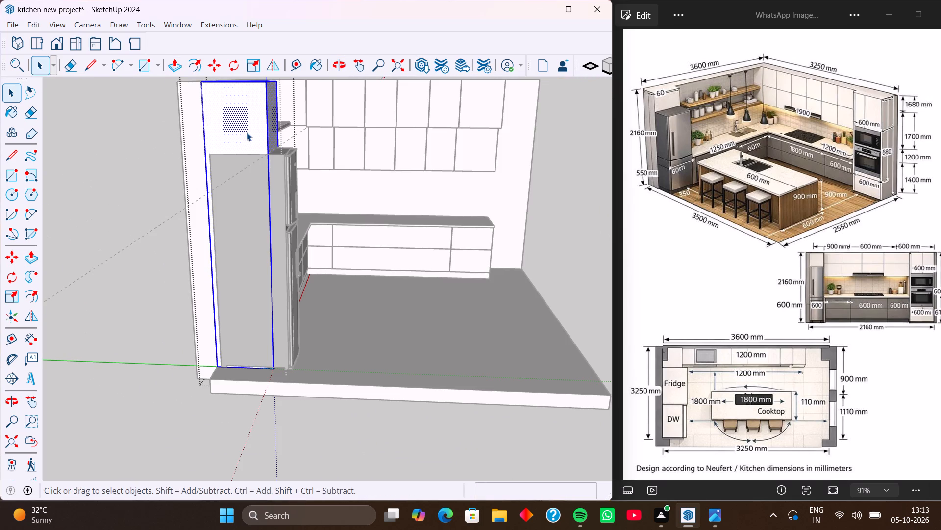
{"action": "left_click", "coordinate": [247, 132]}
{"action": "key", "text": "p"}
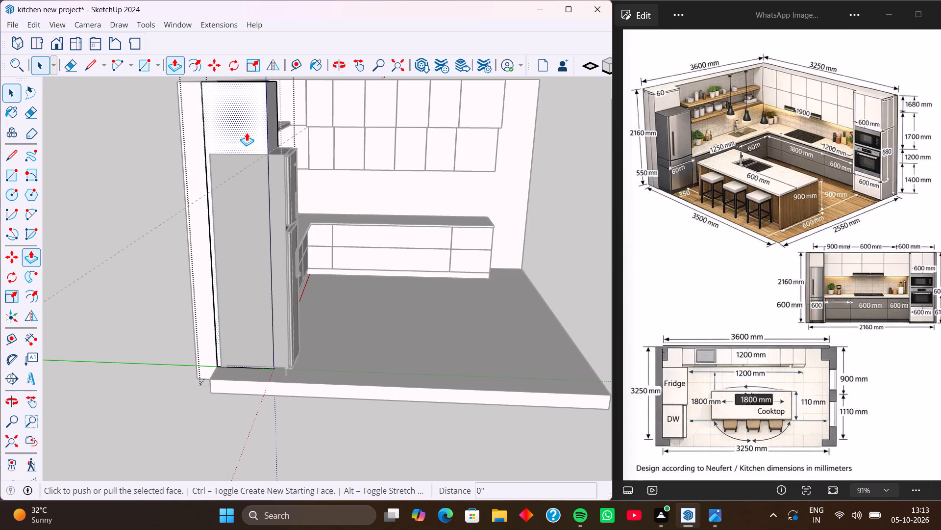
{"action": "left_click", "coordinate": [247, 132]}
{"action": "middle_click_drag", "start_coordinate": [244, 133], "coordinate": [113, 152]}
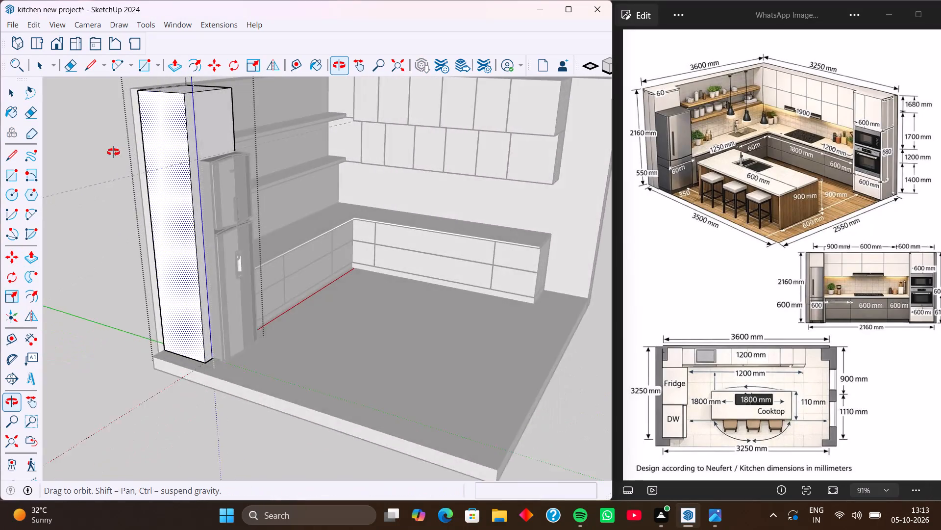
{"action": "middle_click_drag", "start_coordinate": [113, 152], "coordinate": [80, 158]}
{"action": "middle_click_drag", "start_coordinate": [80, 158], "coordinate": [48, 164]}
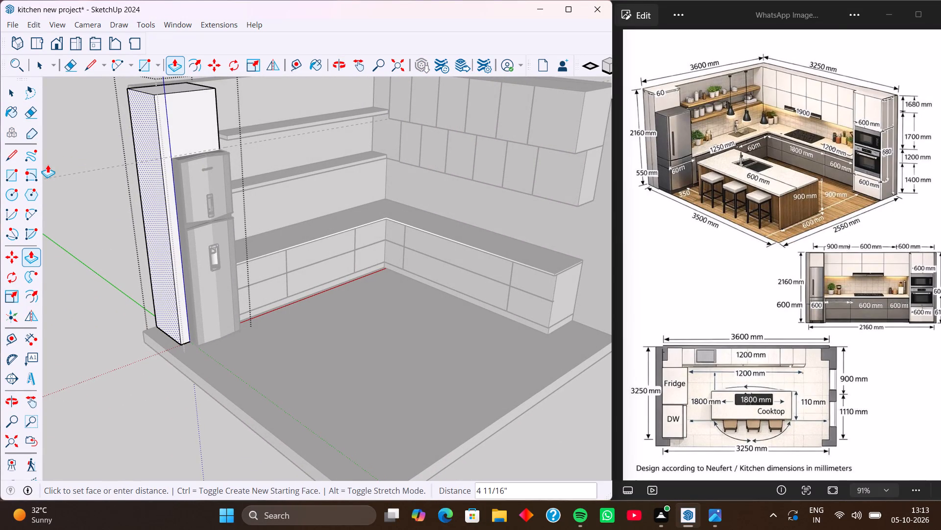
{"action": "key", "text": "6"}
{"action": "key", "text": "Return"}
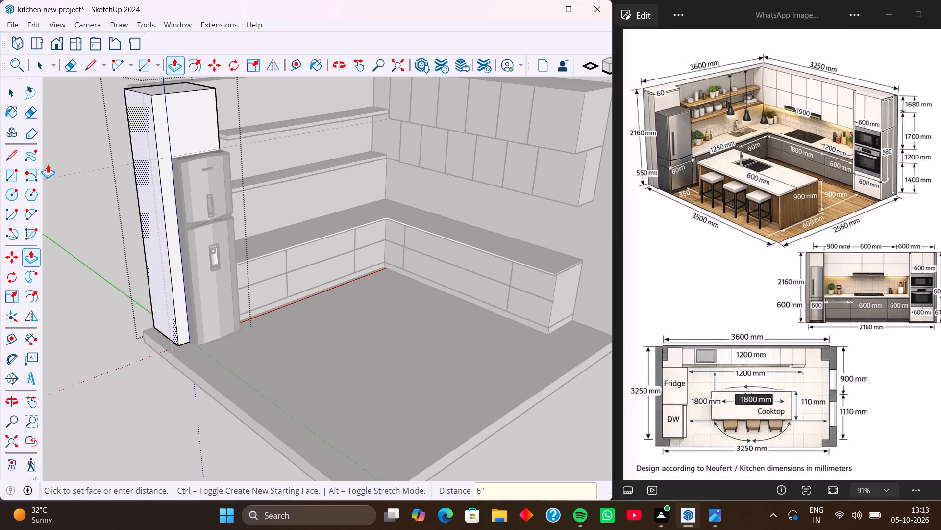
{"action": "key", "text": "space"}
{"action": "middle_click_drag", "start_coordinate": [101, 214], "coordinate": [50, 214]}
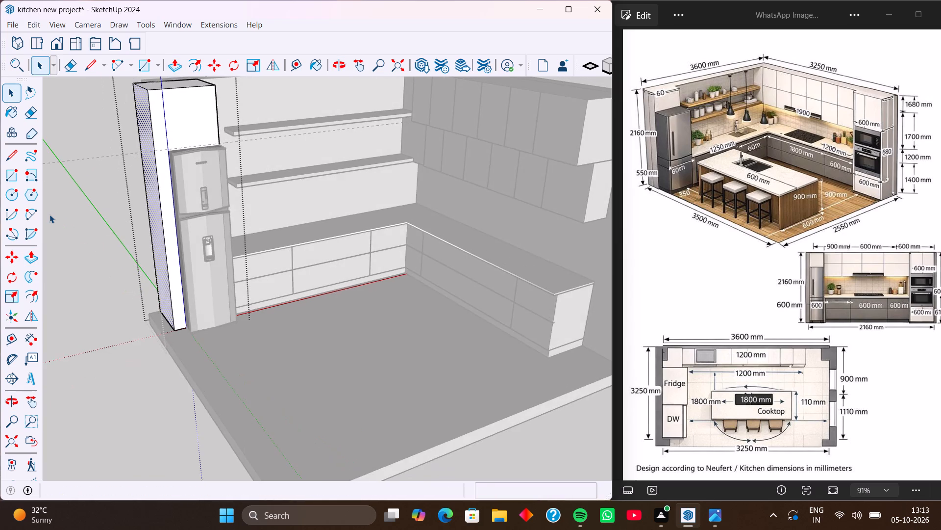
{"action": "left_click", "coordinate": [50, 214]}
Move the refrigerator about 4 1/2" along the red axis toward the widened tall unit's outer side.
{"action": "middle_click_drag", "start_coordinate": [228, 246], "coordinate": [149, 251]}
{"action": "scroll", "coordinate": [181, 164], "scroll_direction": "up", "scroll_amount": 8}
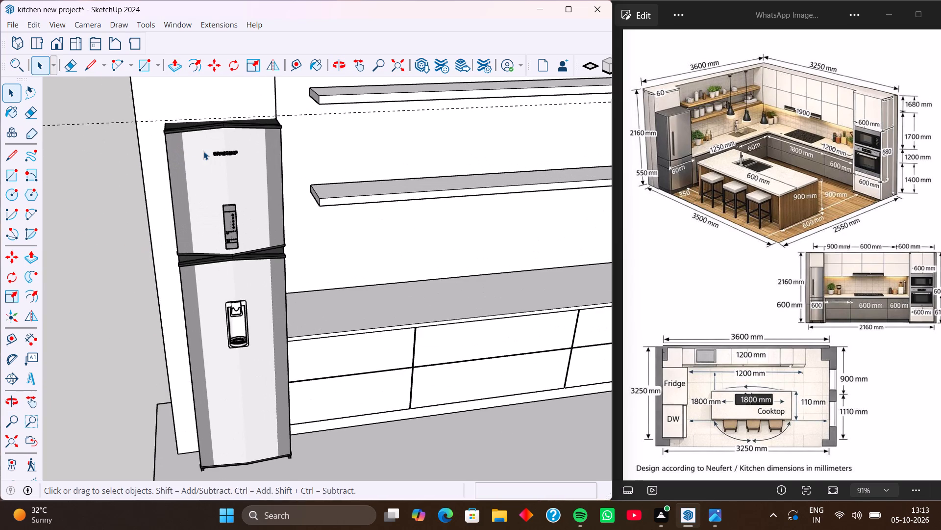
{"action": "middle_click_drag", "start_coordinate": [203, 151], "coordinate": [220, 149]}
{"action": "left_click", "coordinate": [220, 149]}
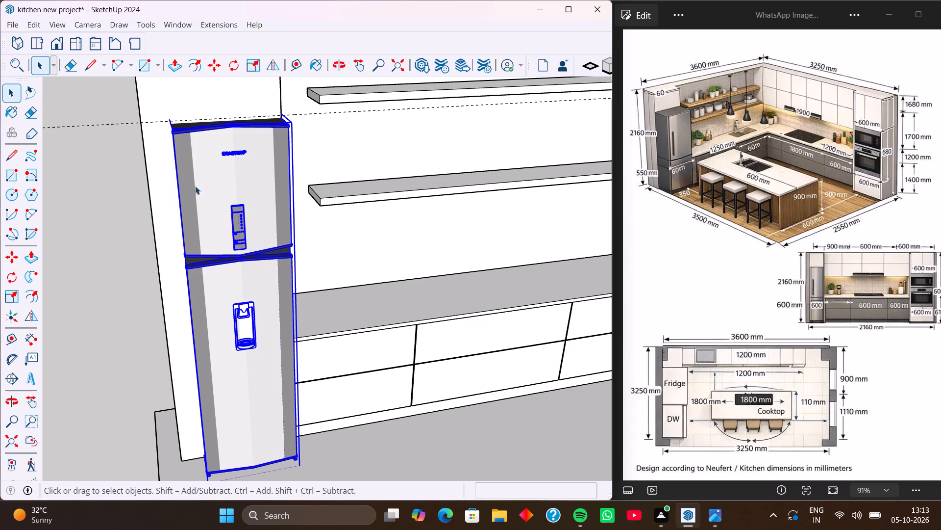
{"action": "middle_click_drag", "start_coordinate": [195, 186], "coordinate": [147, 187]}
{"action": "middle_click_drag", "start_coordinate": [231, 196], "coordinate": [132, 197]}
{"action": "middle_click_drag", "start_coordinate": [246, 214], "coordinate": [159, 214]}
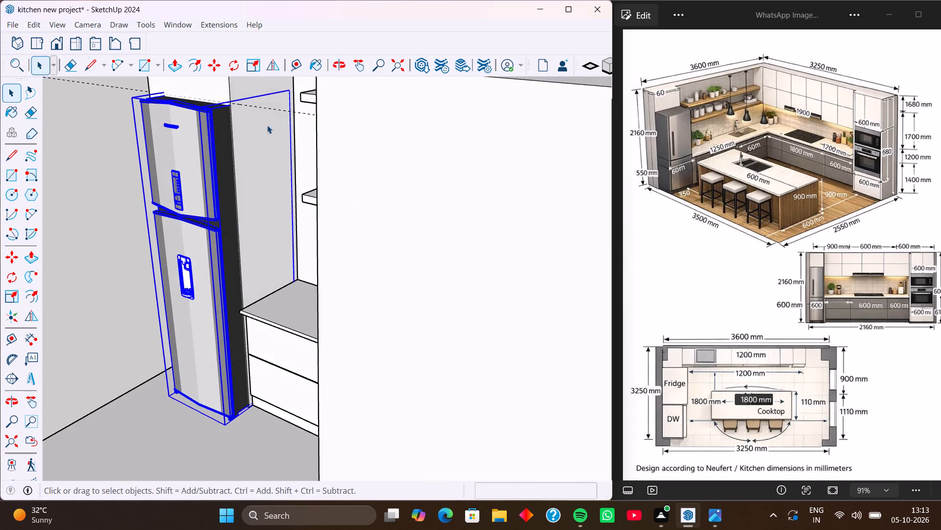
{"action": "scroll", "coordinate": [269, 117], "scroll_direction": "up", "scroll_amount": 3}
{"action": "middle_click_drag", "start_coordinate": [259, 142], "coordinate": [371, 131]}
{"action": "middle_click_drag", "start_coordinate": [241, 132], "coordinate": [339, 135]}
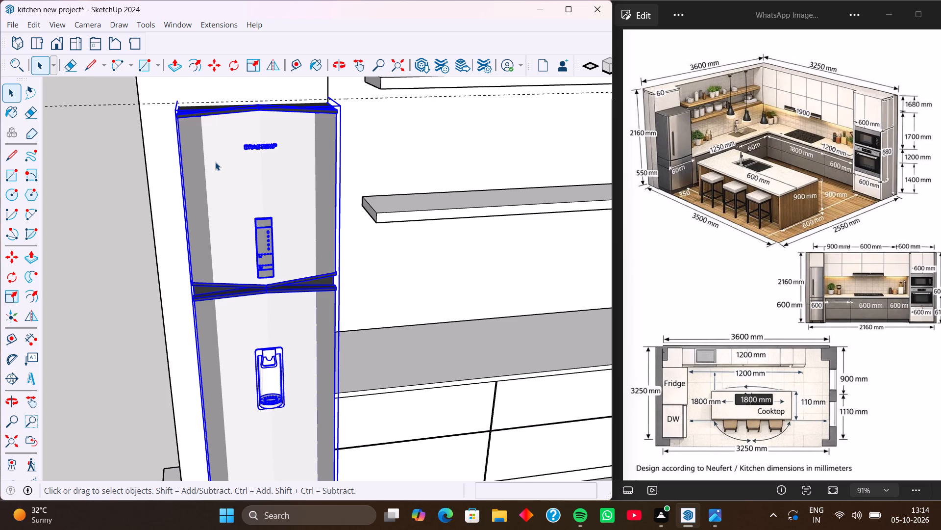
{"action": "middle_click_drag", "start_coordinate": [171, 122], "coordinate": [191, 121]}
{"action": "middle_click_drag", "start_coordinate": [191, 121], "coordinate": [337, 115]}
{"action": "key", "text": "m"}
{"action": "middle_click_drag", "start_coordinate": [235, 128], "coordinate": [391, 128]}
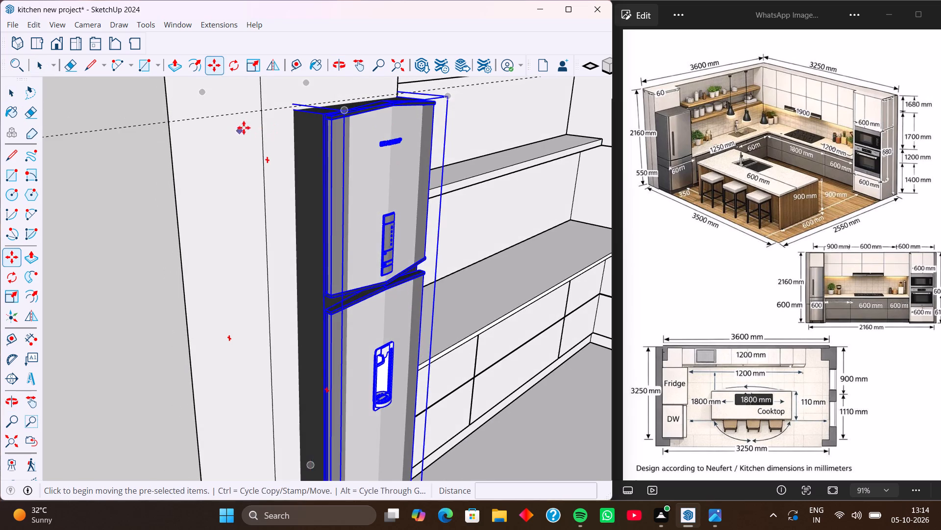
{"action": "scroll", "coordinate": [273, 113], "scroll_direction": "up", "scroll_amount": 4}
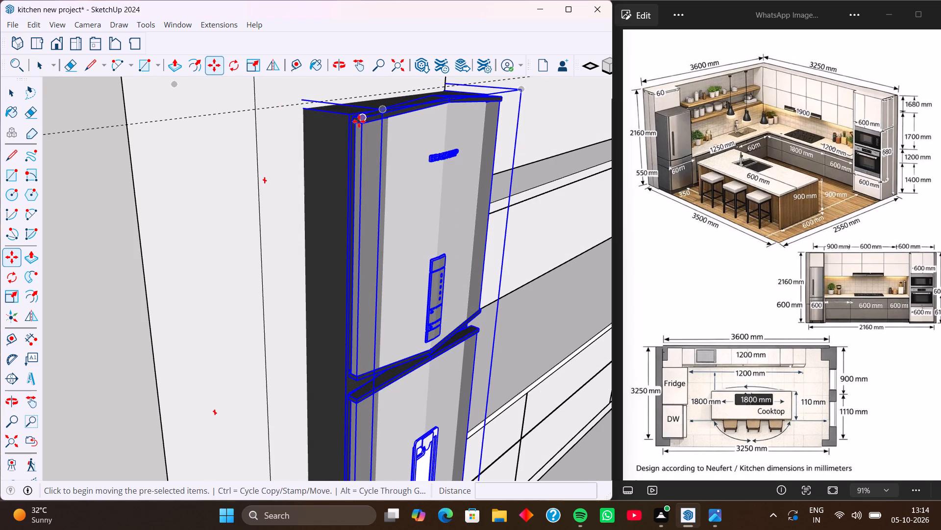
{"action": "scroll", "coordinate": [350, 124], "scroll_direction": "up", "scroll_amount": 4}
{"action": "scroll", "coordinate": [139, 121], "scroll_direction": "down", "scroll_amount": 4}
{"action": "middle_click_drag", "start_coordinate": [139, 121], "coordinate": [222, 175]}
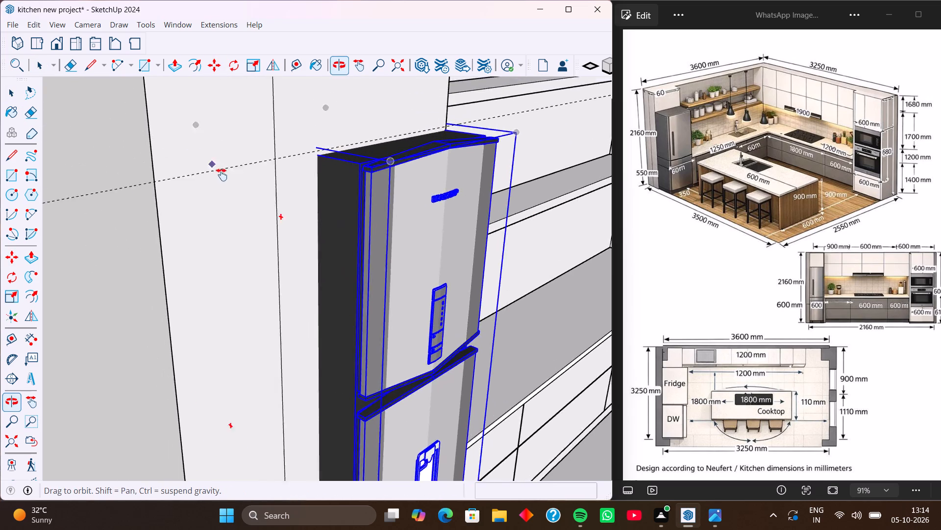
{"action": "middle_click_drag", "start_coordinate": [222, 175], "coordinate": [243, 214]}
{"action": "left_click", "coordinate": [223, 165]}
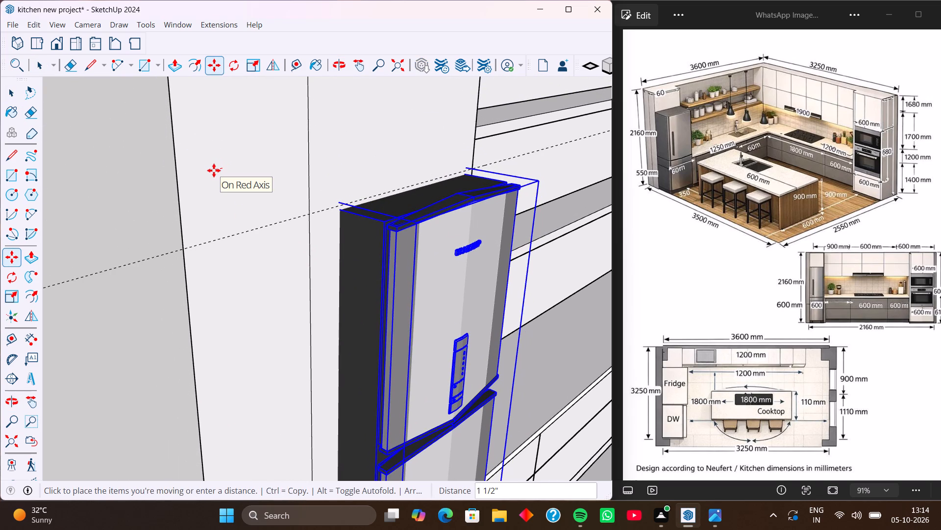
{"action": "key", "text": "Right"}
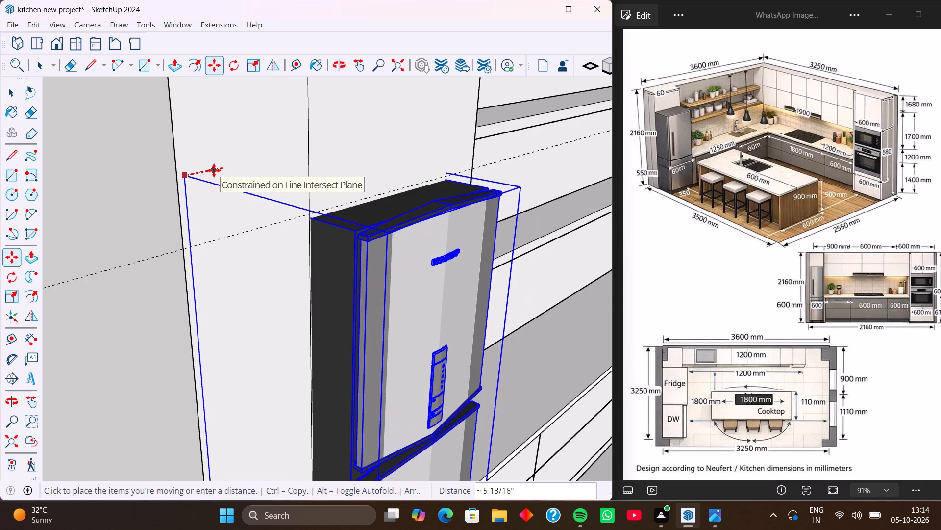
{"action": "scroll", "coordinate": [248, 160], "scroll_direction": "up", "scroll_amount": 3}
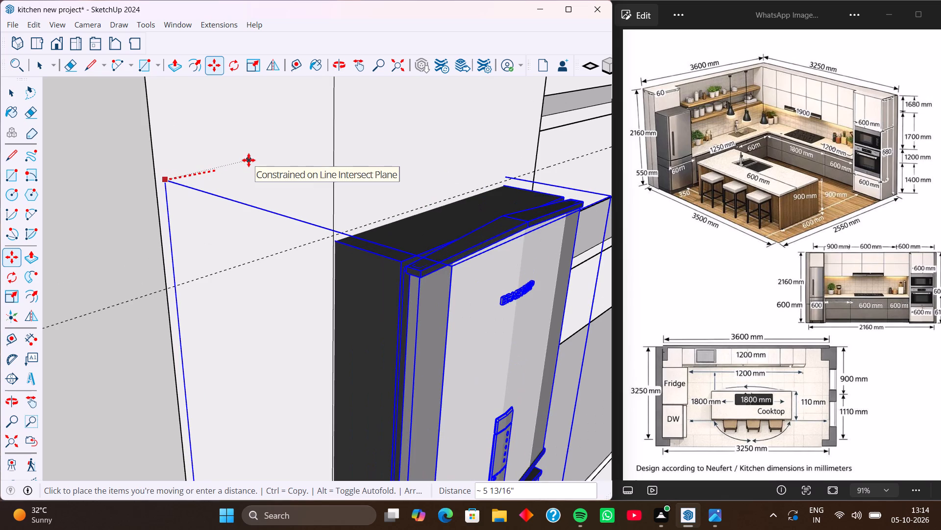
{"action": "key", "text": "Left"}
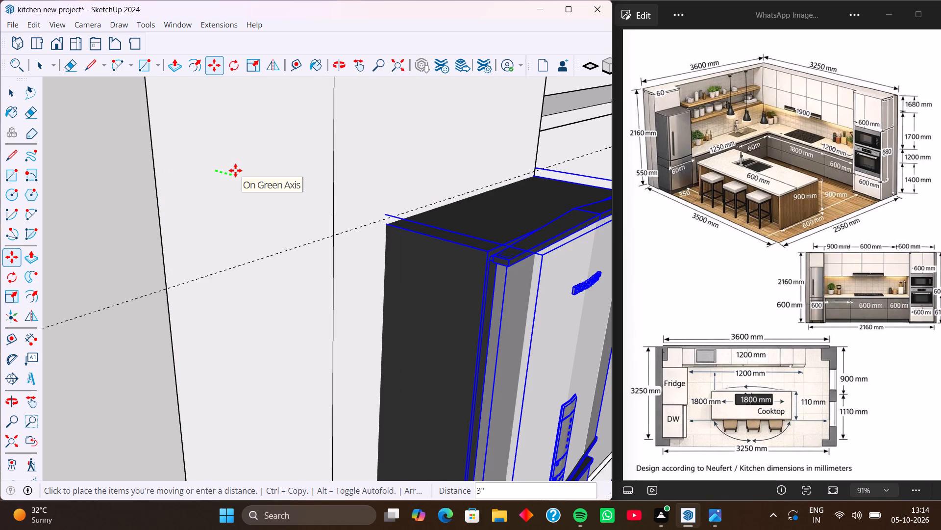
{"action": "key", "text": "Down"}
{"action": "key", "text": "Up"}
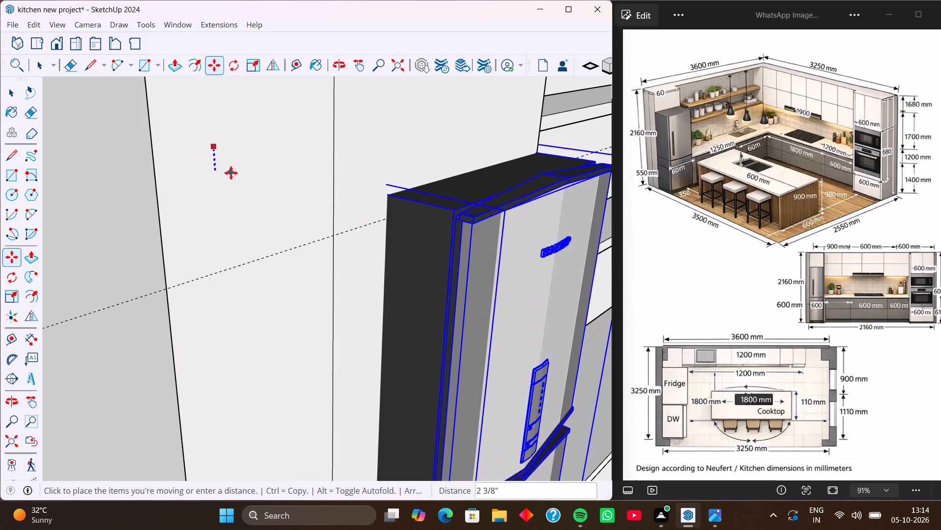
{"action": "key", "text": "Right"}
{"action": "middle_click_drag", "start_coordinate": [250, 167], "coordinate": [121, 169]}
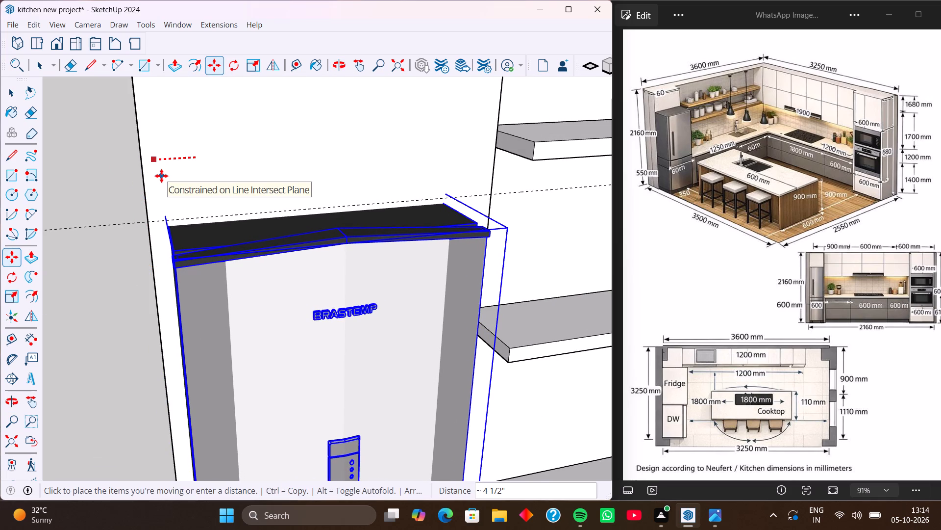
{"action": "left_click", "coordinate": [161, 176]}
{"action": "middle_click_drag", "start_coordinate": [219, 231], "coordinate": [178, 164]}
{"action": "scroll", "coordinate": [178, 164], "scroll_direction": "down", "scroll_amount": 11}
{"action": "scroll", "coordinate": [212, 224], "scroll_direction": "down", "scroll_amount": 6}
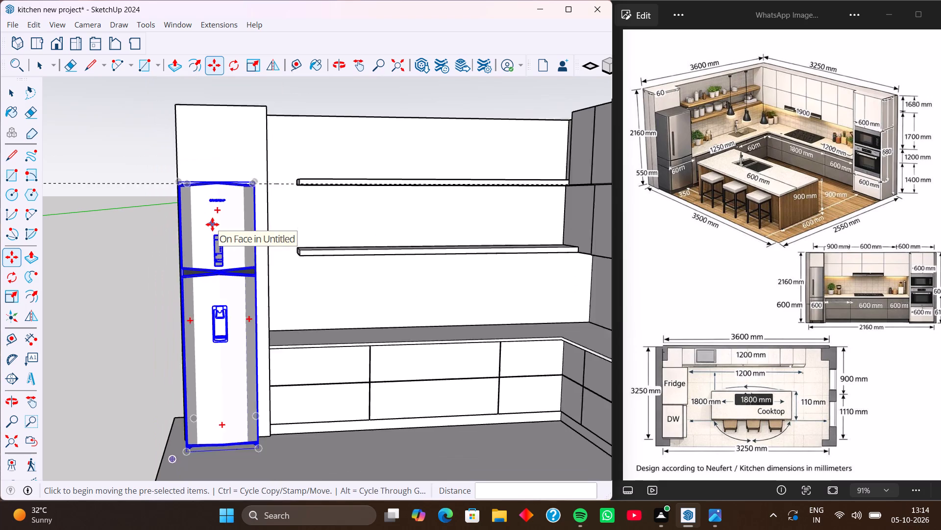
{"action": "scroll", "coordinate": [211, 230], "scroll_direction": "down", "scroll_amount": 1}
{"action": "key", "text": "space"}
Move the refrigerator out of the tall unit so it stands clear in front of it.
{"action": "middle_click_drag", "start_coordinate": [213, 273], "coordinate": [282, 288]}
{"action": "middle_click_drag", "start_coordinate": [226, 279], "coordinate": [274, 287]}
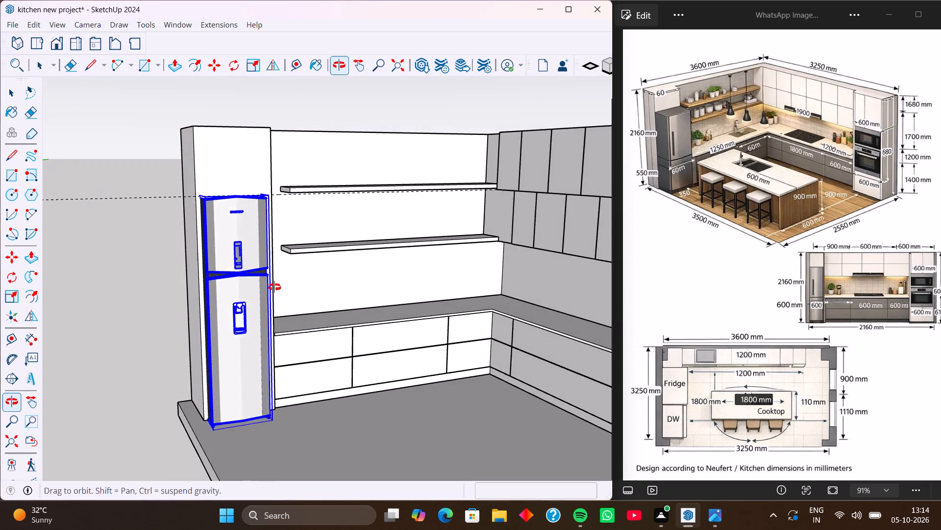
{"action": "middle_click_drag", "start_coordinate": [274, 287], "coordinate": [335, 295]}
{"action": "key", "text": "m"}
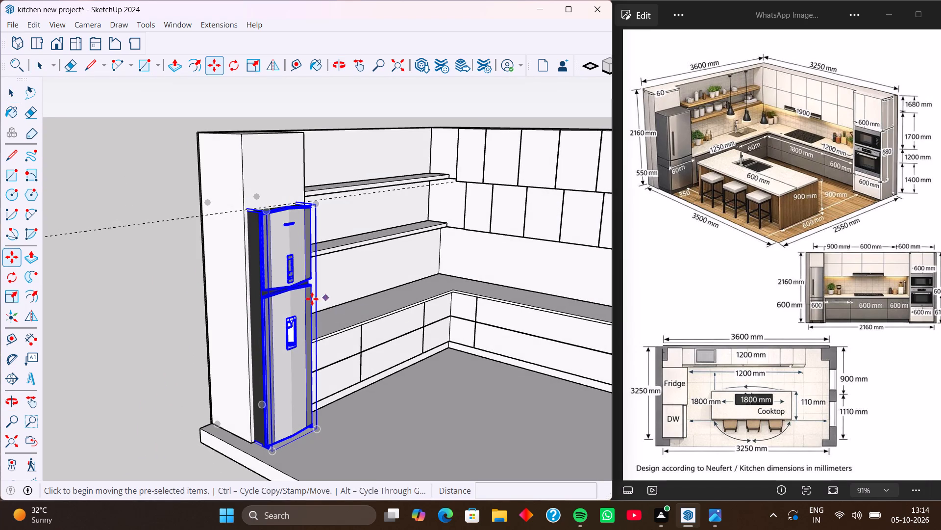
{"action": "left_click", "coordinate": [290, 298]}
{"action": "left_click", "coordinate": [446, 349]}
{"action": "middle_click_drag", "start_coordinate": [348, 346], "coordinate": [243, 388]}
{"action": "middle_click_drag", "start_coordinate": [268, 345], "coordinate": [266, 386]}
{"action": "scroll", "coordinate": [212, 284], "scroll_direction": "up", "scroll_amount": 3}
{"action": "key", "text": "space"}
{"action": "left_click", "coordinate": [124, 285]}
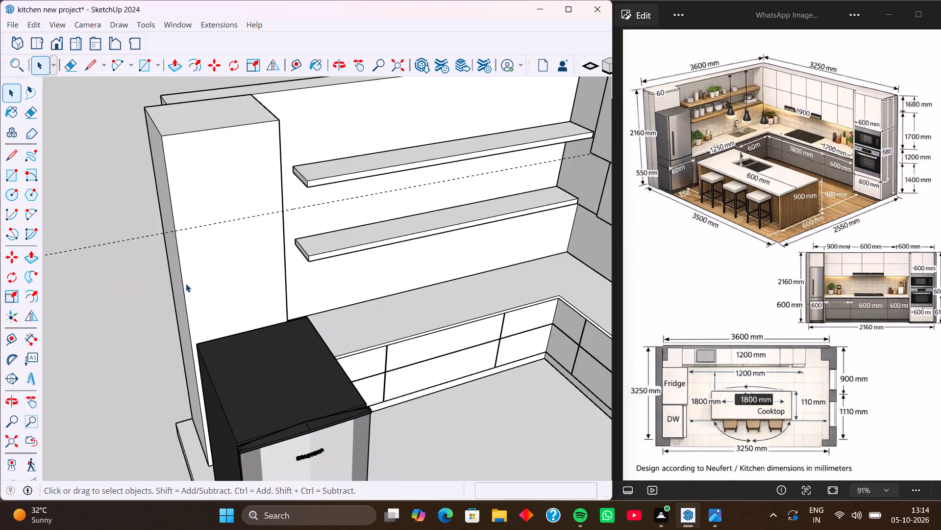
Place vertical guides 2" inside both side edges of the tall unit's front face.
{"action": "scroll", "coordinate": [186, 283], "scroll_direction": "up", "scroll_amount": 1}
{"action": "middle_click_drag", "start_coordinate": [186, 283], "coordinate": [146, 276]}
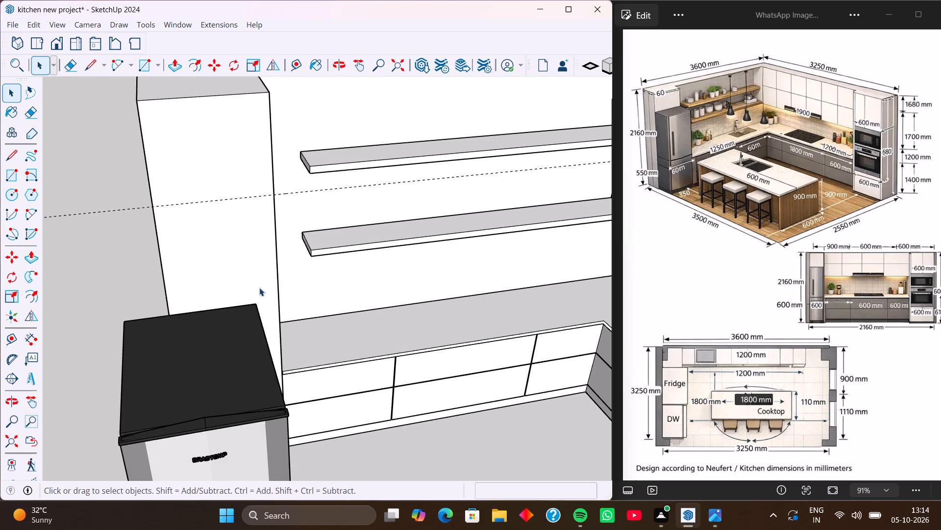
{"action": "middle_click_drag", "start_coordinate": [259, 288], "coordinate": [225, 273]}
{"action": "middle_click_drag", "start_coordinate": [239, 251], "coordinate": [237, 217]}
{"action": "middle_click_drag", "start_coordinate": [250, 284], "coordinate": [248, 275]}
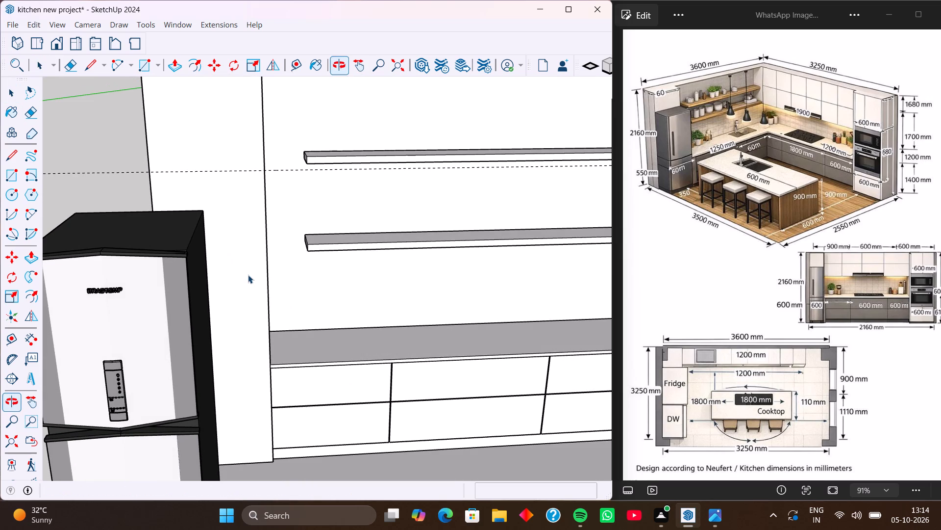
{"action": "key", "text": "t"}
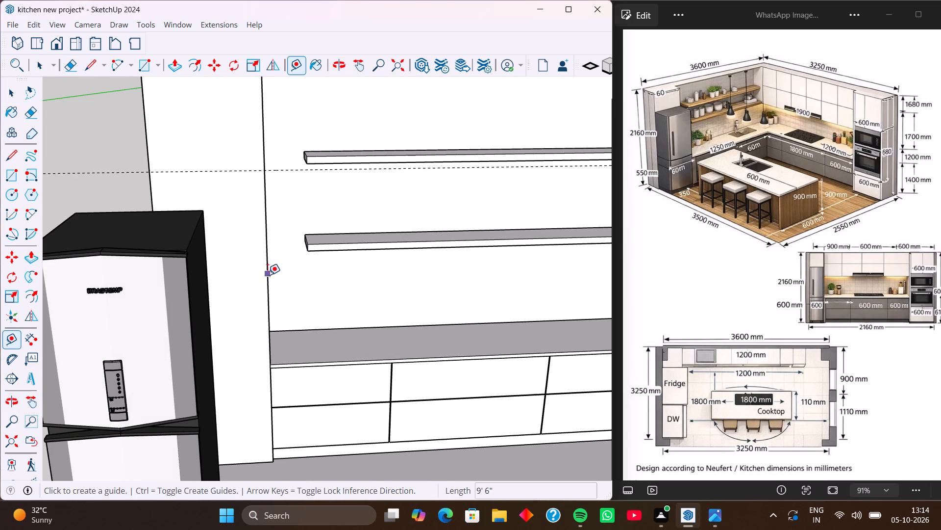
{"action": "left_click", "coordinate": [268, 275]}
{"action": "left_click", "coordinate": [256, 277]}
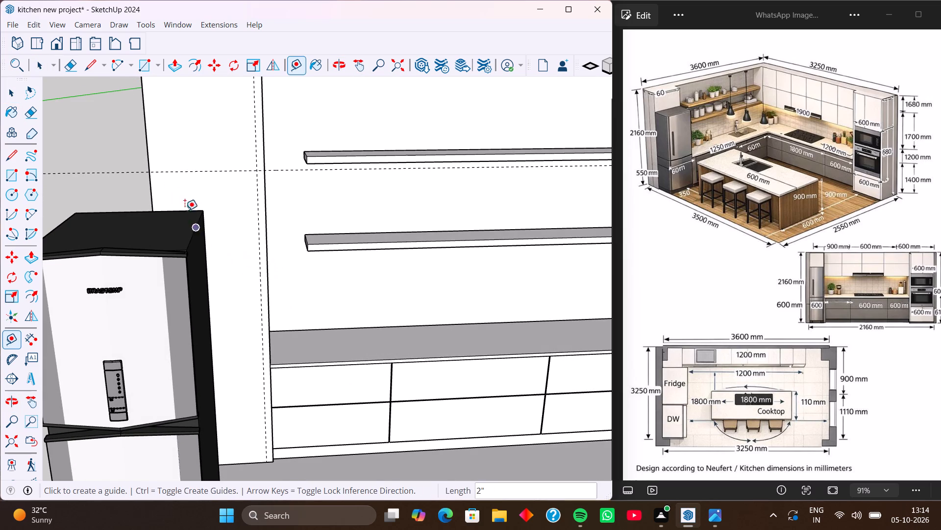
{"action": "left_click", "coordinate": [149, 190]}
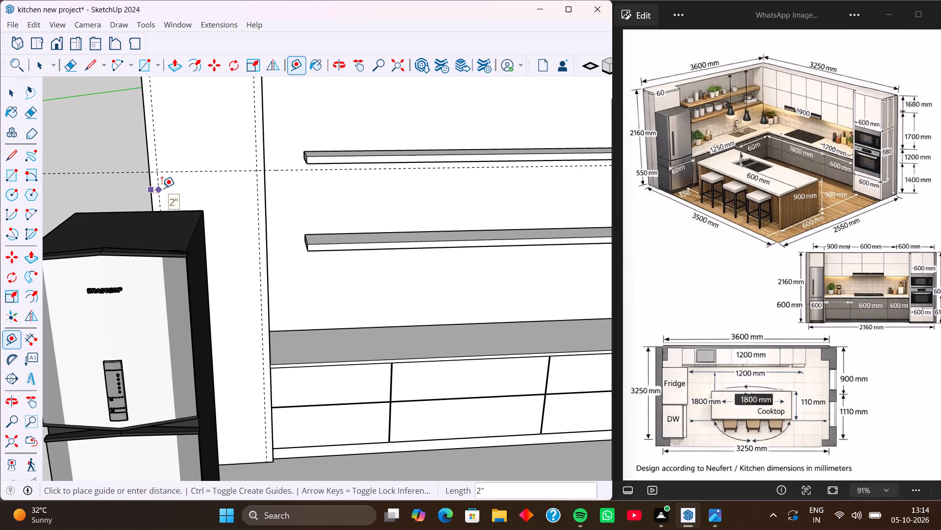
{"action": "left_click", "coordinate": [162, 188]}
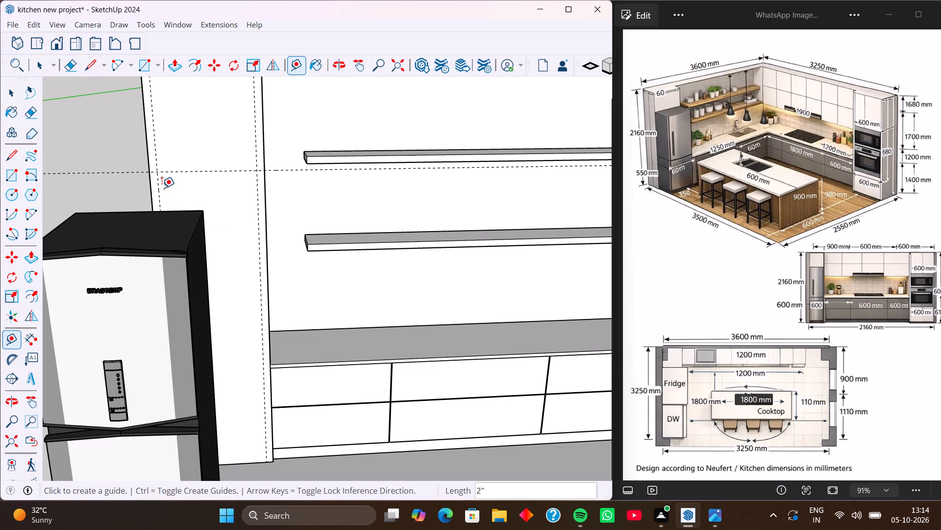
Draw a rectangle about 2' 1 5/8" by 7' 4 1/2" on the tall unit's front face, between the guides and down to the floor.
{"action": "key", "text": "space"}
{"action": "double_click", "coordinate": [179, 187]}
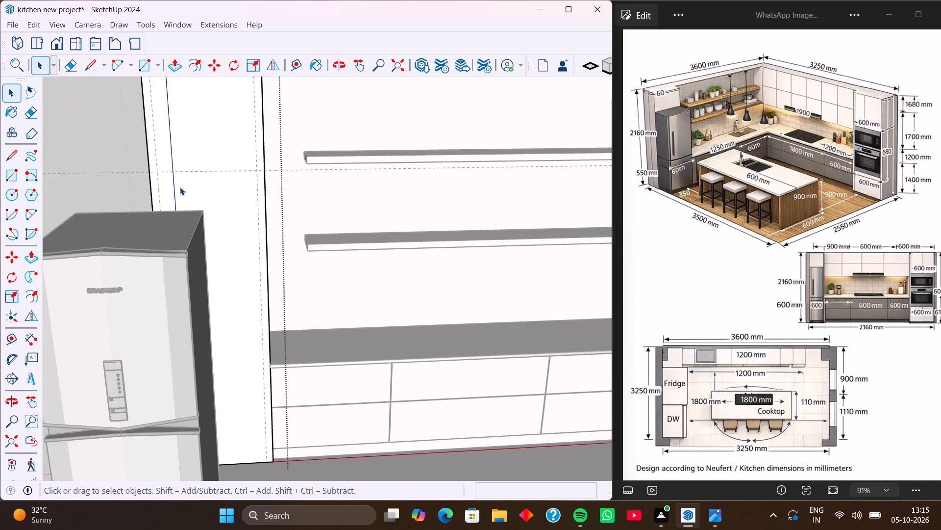
{"action": "left_click", "coordinate": [182, 187]}
{"action": "middle_click", "coordinate": [186, 188]}
{"action": "left_click", "coordinate": [186, 188]}
{"action": "middle_click_drag", "start_coordinate": [186, 188], "coordinate": [197, 224]}
{"action": "middle_click_drag", "start_coordinate": [189, 217], "coordinate": [166, 213]}
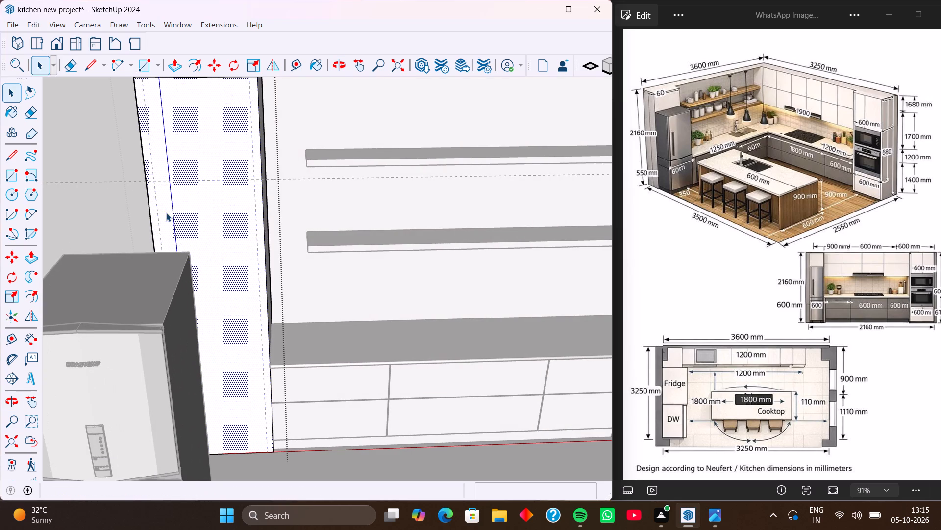
{"action": "key", "text": "r"}
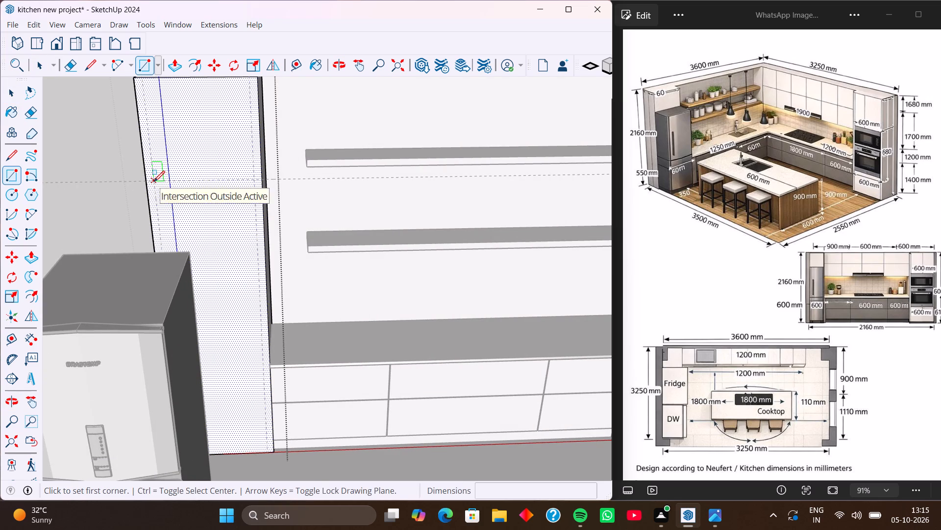
{"action": "left_click", "coordinate": [154, 182]}
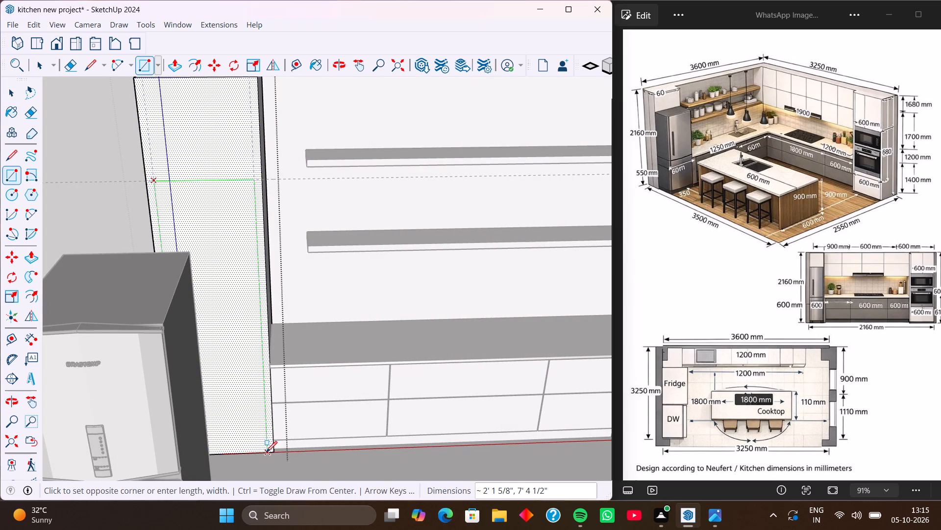
{"action": "left_click", "coordinate": [266, 452]}
Push the rectangle 2' back through the tall unit to cut the refrigerator opening.
{"action": "key", "text": "space"}
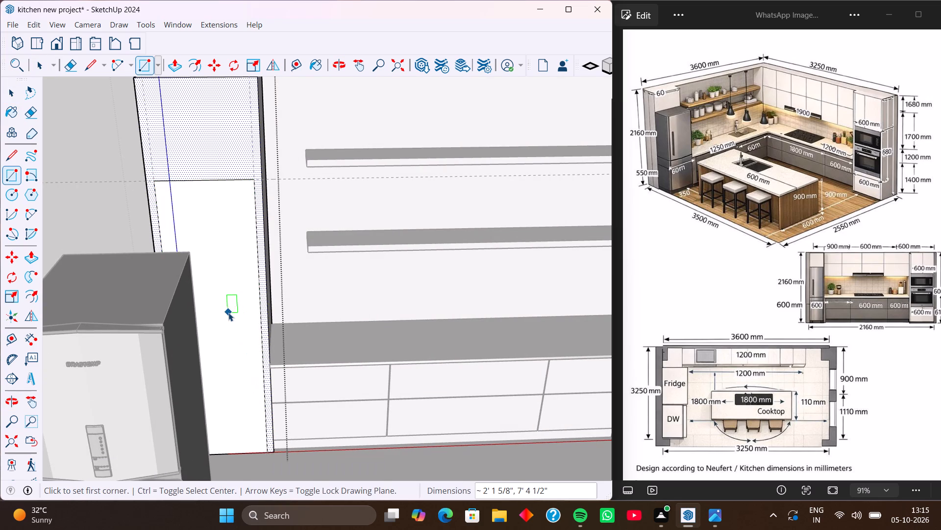
{"action": "left_click", "coordinate": [228, 313]}
{"action": "key", "text": "p"}
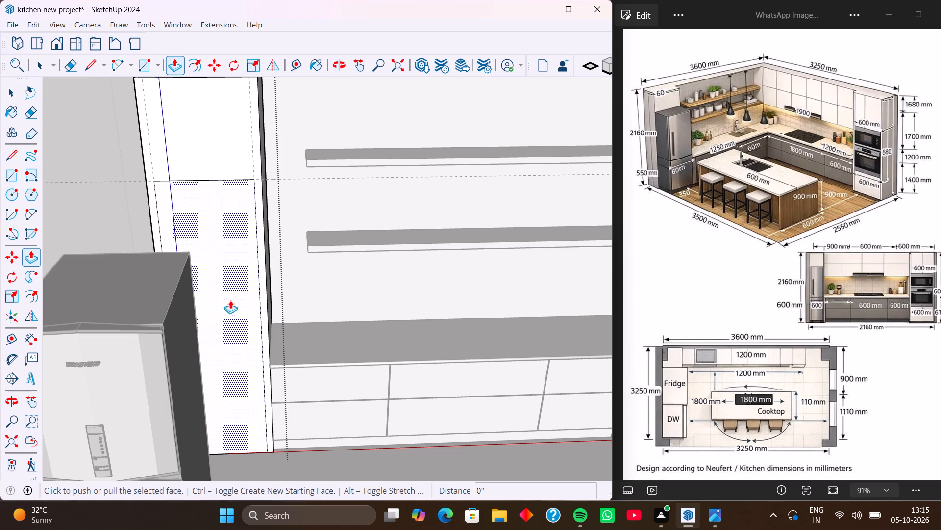
{"action": "left_click", "coordinate": [236, 267]}
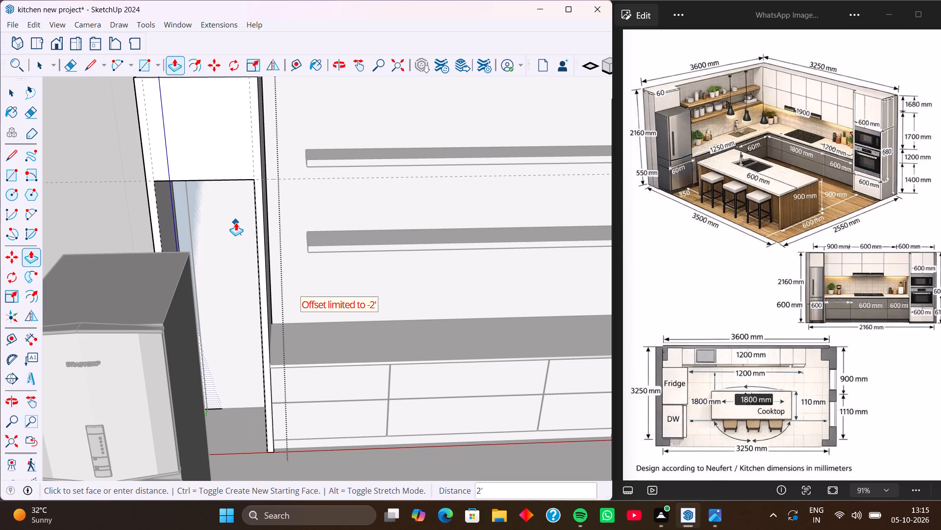
{"action": "left_click", "coordinate": [230, 223]}
{"action": "middle_click_drag", "start_coordinate": [232, 249], "coordinate": [267, 252]}
{"action": "key", "text": "space"}
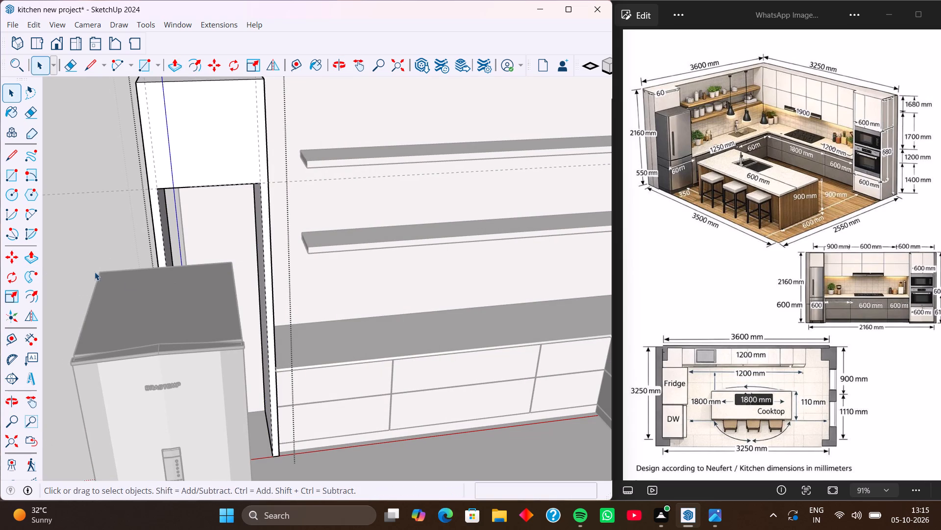
{"action": "left_click", "coordinate": [91, 231]}
Move the refrigerator about 6' 1" back into the tall unit's opening.
{"action": "left_click", "coordinate": [194, 310]}
{"action": "middle_click_drag", "start_coordinate": [214, 339], "coordinate": [141, 334]}
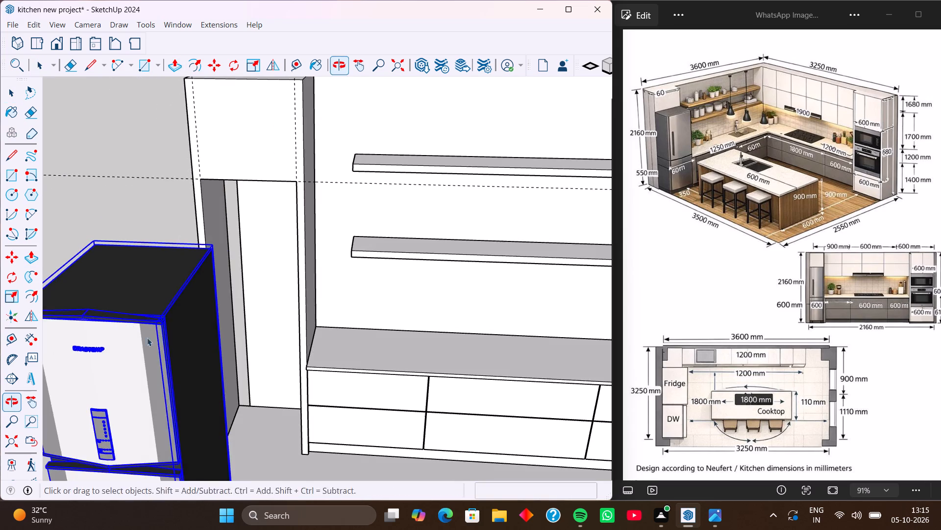
{"action": "middle_click_drag", "start_coordinate": [161, 340], "coordinate": [107, 358]}
{"action": "middle_click_drag", "start_coordinate": [189, 354], "coordinate": [132, 355]}
{"action": "scroll", "coordinate": [120, 305], "scroll_direction": "up", "scroll_amount": 1}
{"action": "key", "text": "m"}
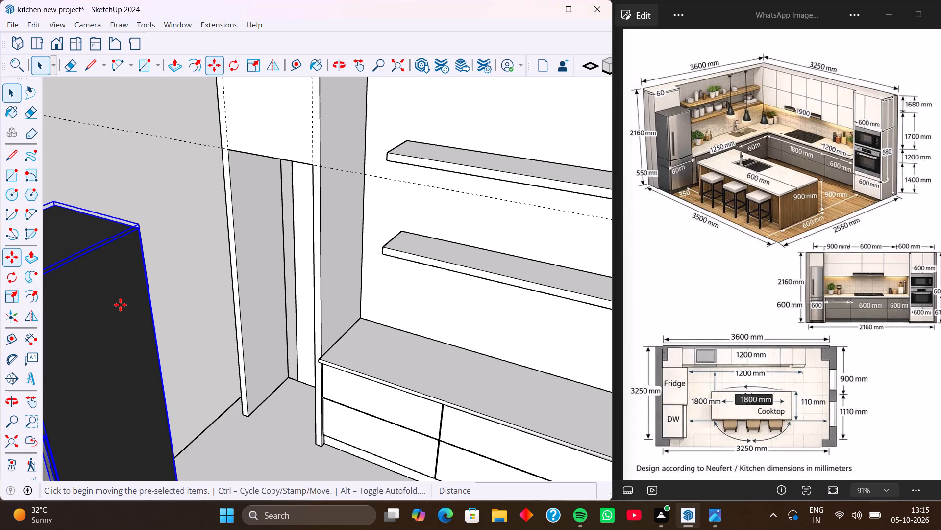
{"action": "middle_click_drag", "start_coordinate": [121, 285], "coordinate": [99, 315]}
{"action": "scroll", "coordinate": [113, 265], "scroll_direction": "up", "scroll_amount": 3}
{"action": "left_click", "coordinate": [121, 257]}
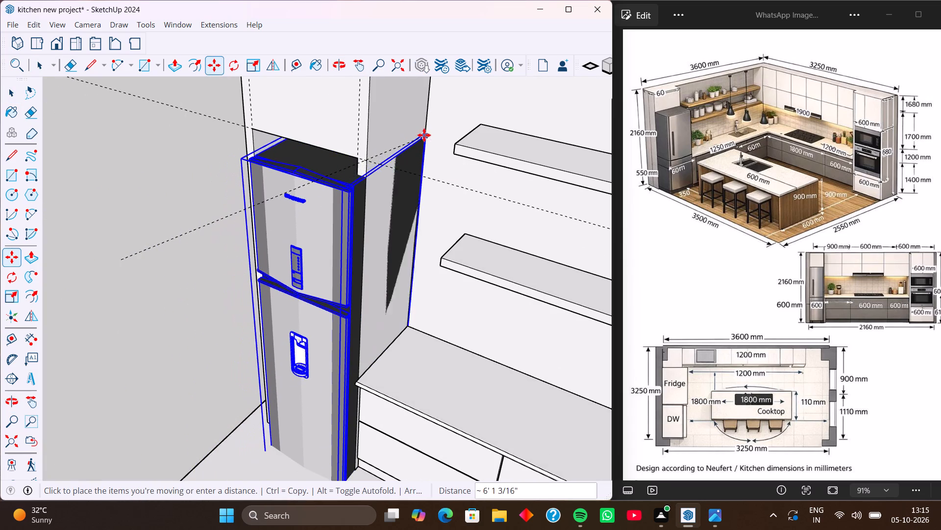
{"action": "left_click", "coordinate": [426, 134]}
Shift the refrigerator about 2 1/2" along the red axis to centre it between the opening's sides.
{"action": "middle_click_drag", "start_coordinate": [278, 276], "coordinate": [499, 249]}
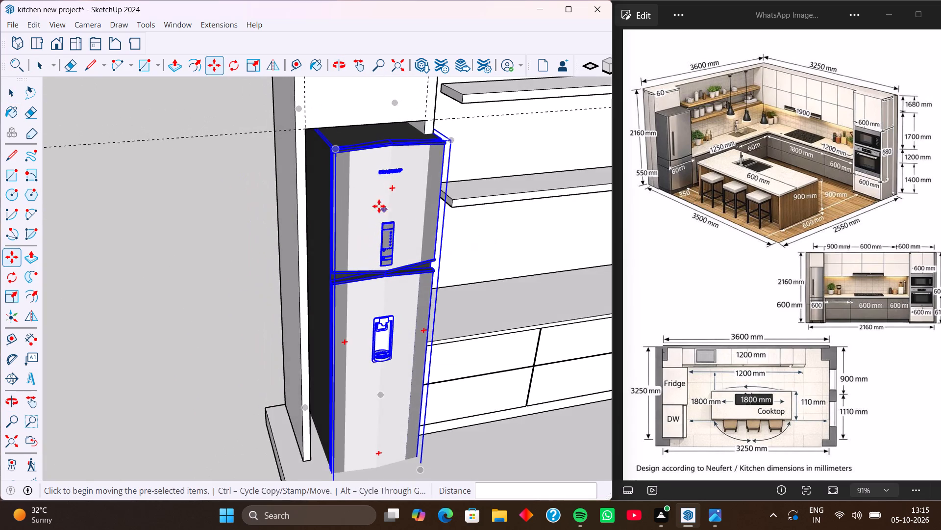
{"action": "middle_click_drag", "start_coordinate": [373, 203], "coordinate": [455, 196]}
{"action": "scroll", "coordinate": [378, 171], "scroll_direction": "up", "scroll_amount": 4}
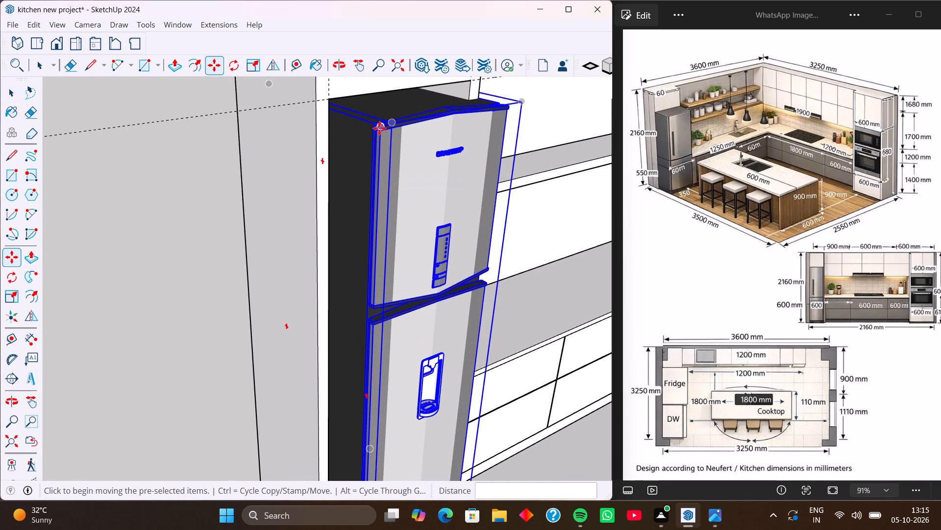
{"action": "middle_click_drag", "start_coordinate": [366, 191], "coordinate": [383, 223]}
{"action": "scroll", "coordinate": [384, 190], "scroll_direction": "up", "scroll_amount": 1}
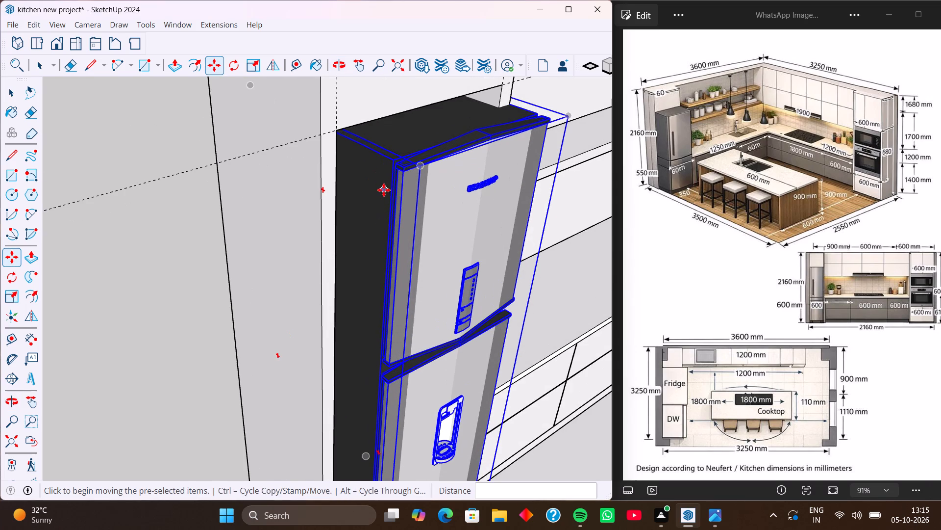
{"action": "scroll", "coordinate": [384, 190], "scroll_direction": "up", "scroll_amount": 1}
{"action": "left_click", "coordinate": [394, 161]}
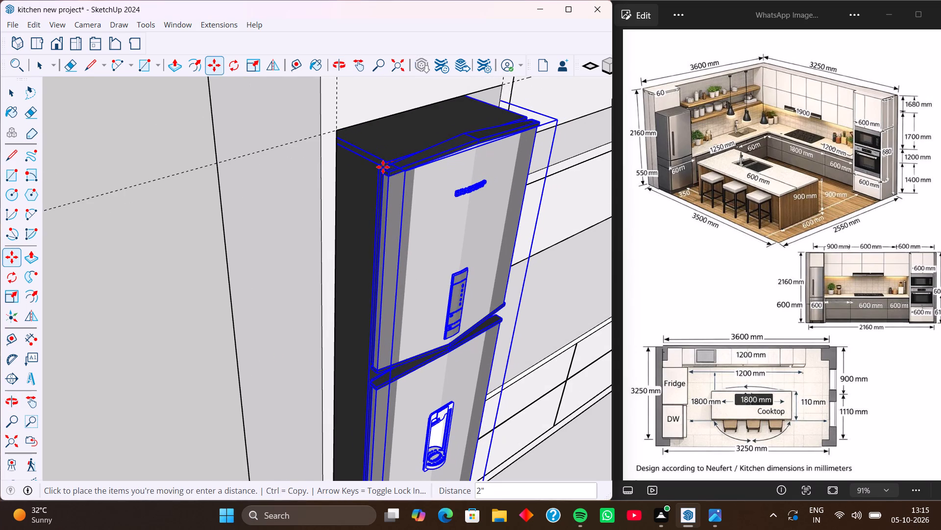
{"action": "middle_click_drag", "start_coordinate": [373, 172], "coordinate": [307, 161]}
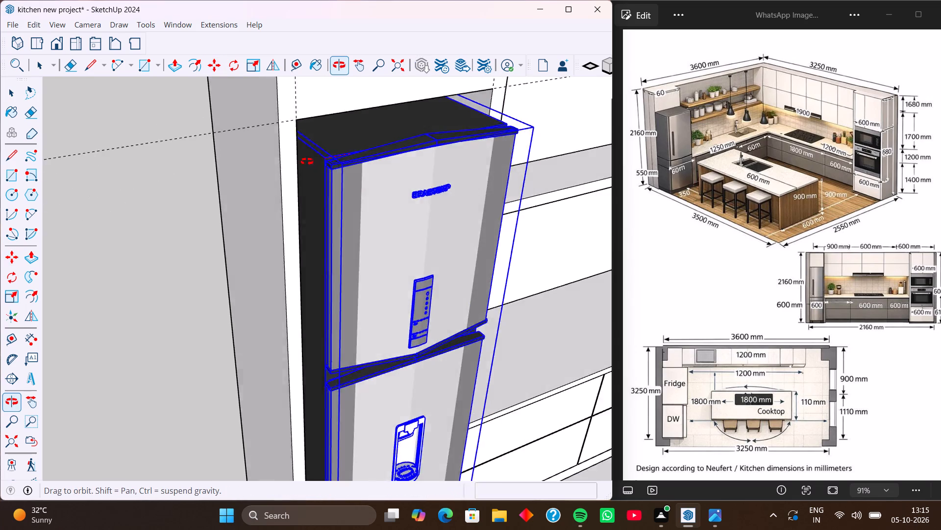
{"action": "middle_click_drag", "start_coordinate": [307, 161], "coordinate": [211, 148]}
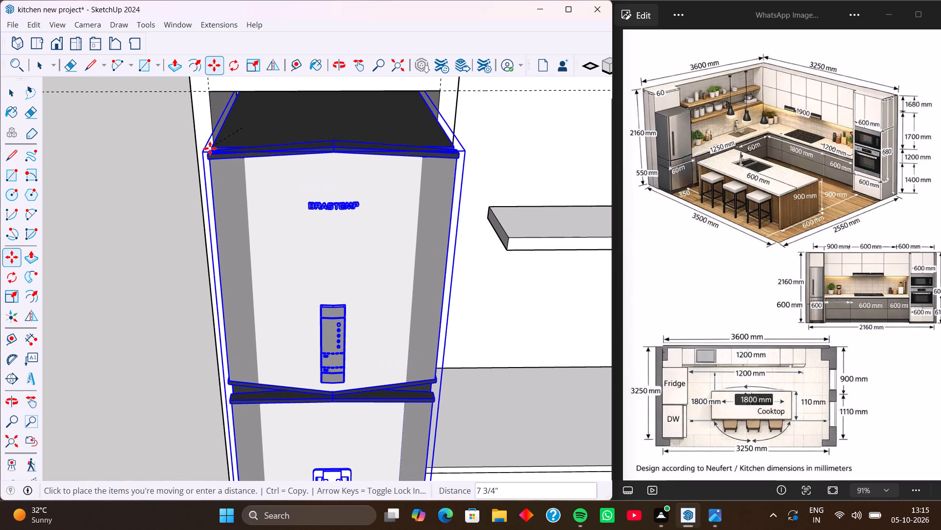
{"action": "key", "text": "Right"}
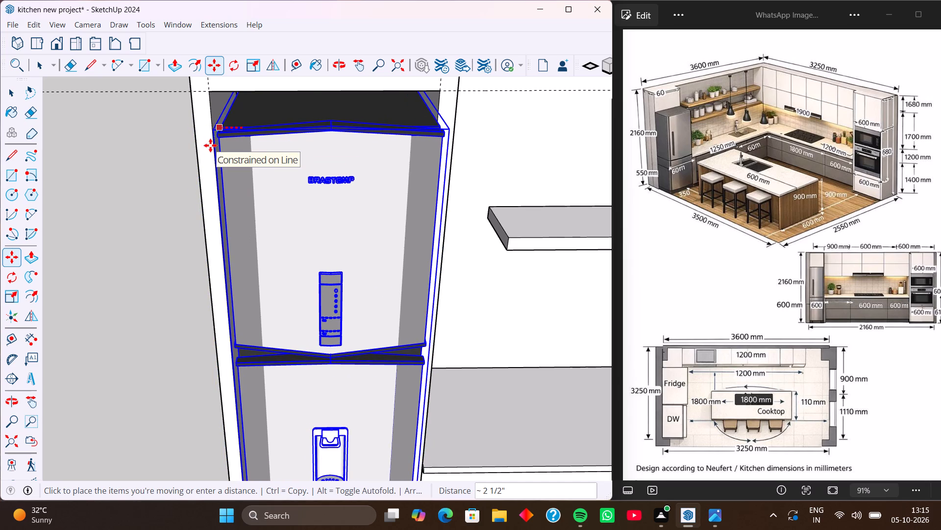
{"action": "left_click", "coordinate": [210, 145]}
{"action": "scroll", "coordinate": [327, 239], "scroll_direction": "down", "scroll_amount": 8}
{"action": "middle_click_drag", "start_coordinate": [321, 265], "coordinate": [294, 226]}
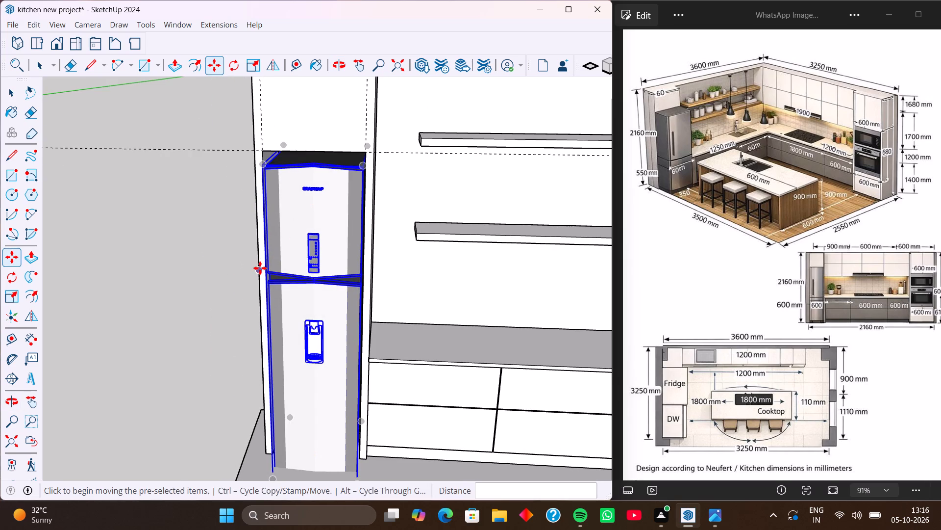
{"action": "key", "text": "space"}
{"action": "left_click", "coordinate": [205, 266]}
Delete all construction guides from the model.
{"action": "scroll", "coordinate": [365, 291], "scroll_direction": "down", "scroll_amount": 3}
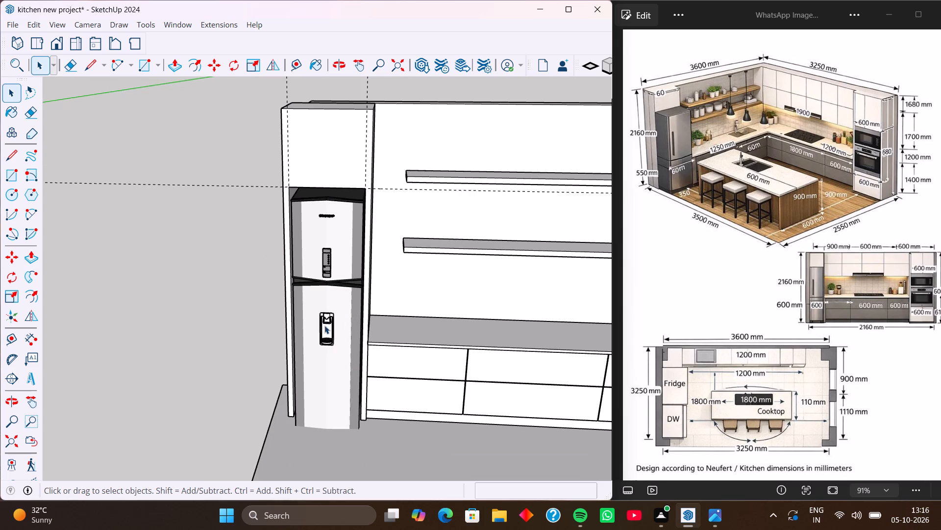
{"action": "scroll", "coordinate": [324, 325], "scroll_direction": "down", "scroll_amount": 4}
{"action": "middle_click_drag", "start_coordinate": [332, 339], "coordinate": [348, 291]}
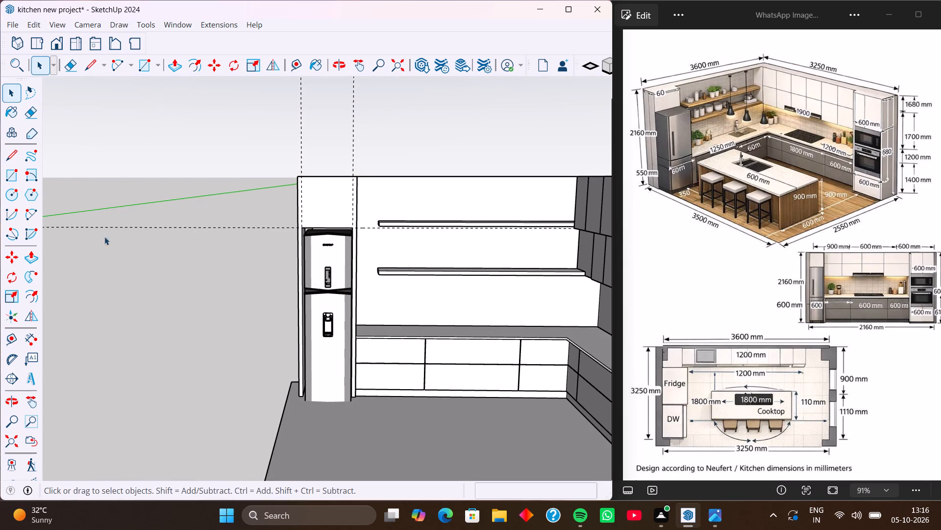
{"action": "left_click", "coordinate": [35, 24]}
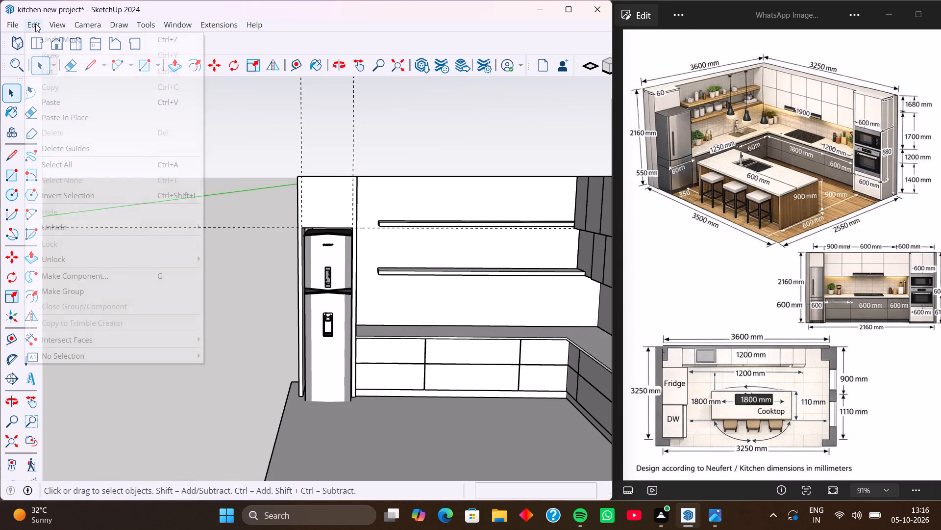
{"action": "left_click", "coordinate": [93, 146]}
Extend the shelf wall's end face beside the tall unit until it is flush with the floor slab's edge.
{"action": "scroll", "coordinate": [402, 284], "scroll_direction": "down", "scroll_amount": 4}
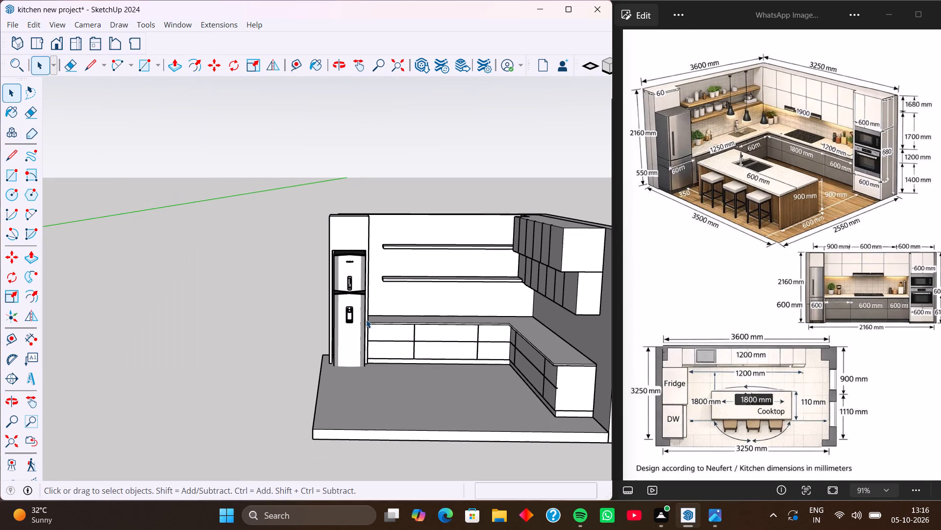
{"action": "middle_click_drag", "start_coordinate": [386, 356], "coordinate": [416, 361]}
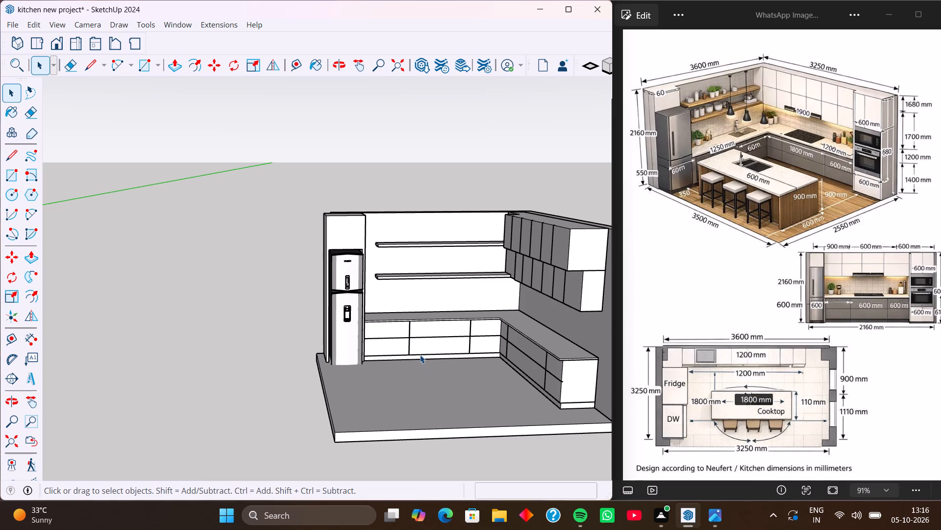
{"action": "middle_click_drag", "start_coordinate": [334, 363], "coordinate": [514, 393]}
{"action": "middle_click_drag", "start_coordinate": [299, 311], "coordinate": [546, 313]}
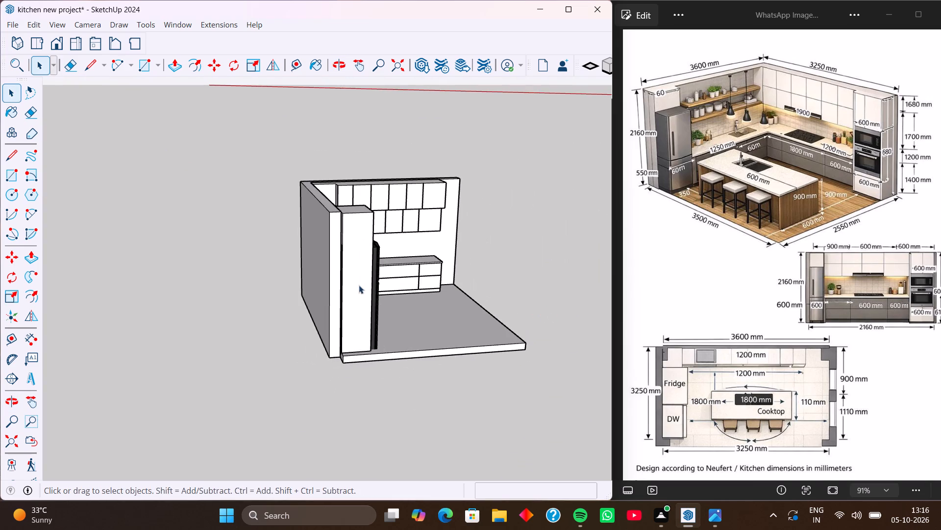
{"action": "scroll", "coordinate": [358, 285], "scroll_direction": "up", "scroll_amount": 7}
{"action": "left_click", "coordinate": [320, 293]}
{"action": "double_click", "coordinate": [320, 304]}
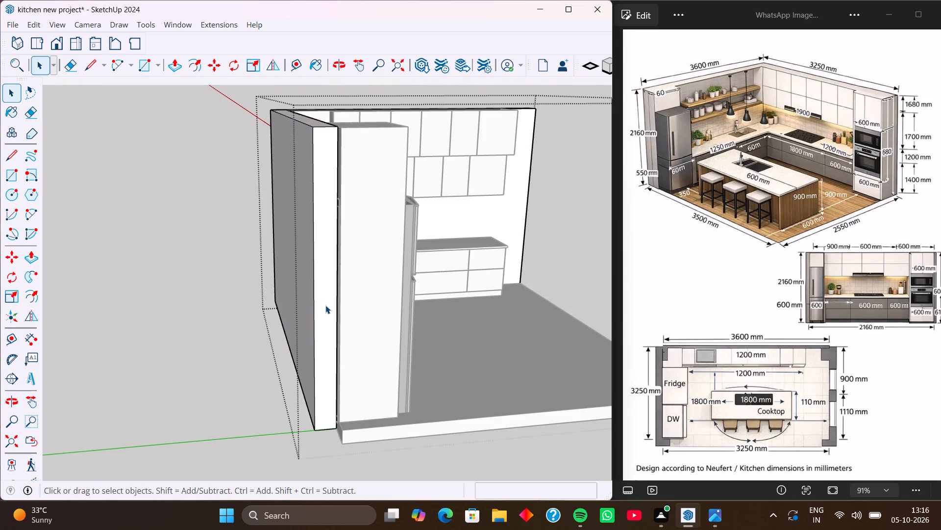
{"action": "left_click", "coordinate": [325, 305]}
{"action": "key", "text": "p"}
{"action": "left_click", "coordinate": [325, 305]}
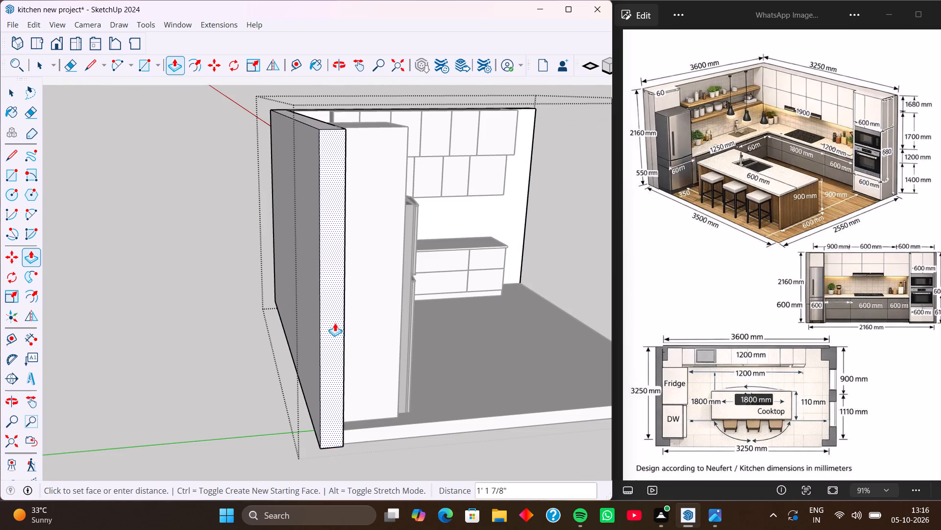
{"action": "left_click", "coordinate": [514, 423]}
{"action": "scroll", "coordinate": [379, 314], "scroll_direction": "down", "scroll_amount": 4}
{"action": "key", "text": "space"}
{"action": "left_click", "coordinate": [166, 367]}
Extend the floor slab 1' outward on its open side opposite the shelf wall.
{"action": "middle_click_drag", "start_coordinate": [330, 378], "coordinate": [214, 358]}
{"action": "middle_click_drag", "start_coordinate": [369, 386], "coordinate": [280, 376]}
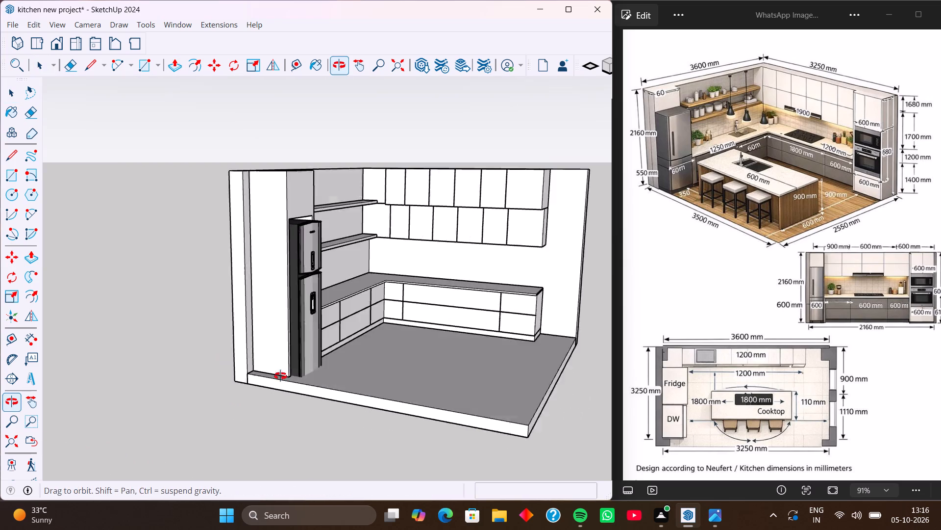
{"action": "middle_click_drag", "start_coordinate": [280, 376], "coordinate": [207, 374]}
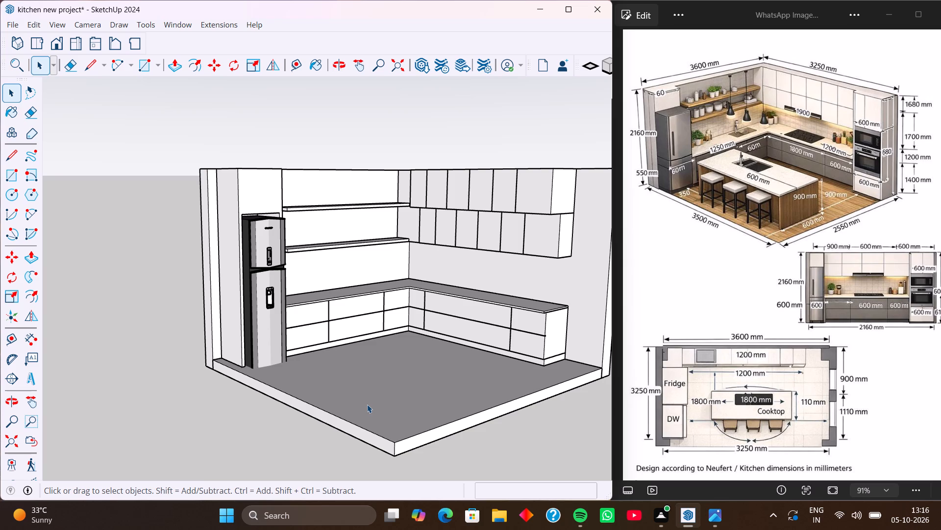
{"action": "scroll", "coordinate": [427, 438], "scroll_direction": "down", "scroll_amount": 4}
{"action": "scroll", "coordinate": [385, 410], "scroll_direction": "down", "scroll_amount": 3}
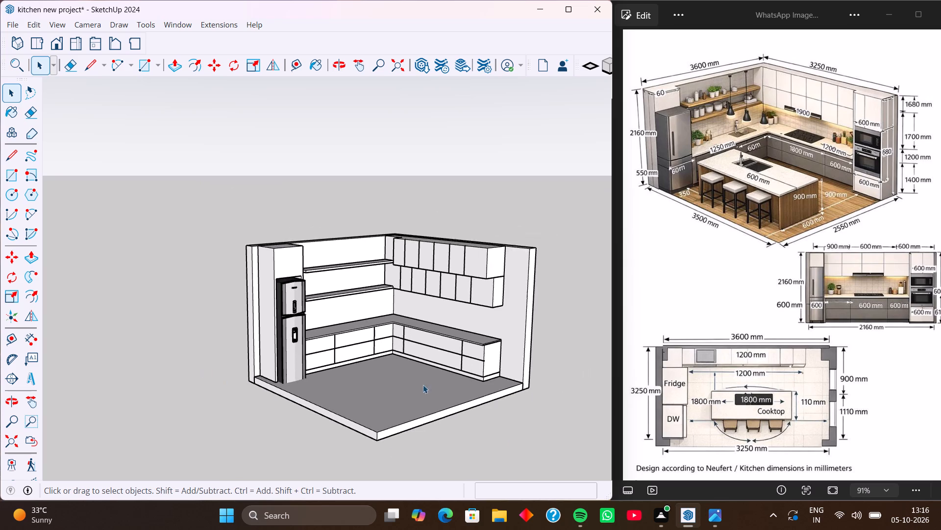
{"action": "middle_click_drag", "start_coordinate": [461, 377], "coordinate": [371, 367]}
{"action": "middle_click_drag", "start_coordinate": [444, 433], "coordinate": [397, 419]}
{"action": "scroll", "coordinate": [396, 417], "scroll_direction": "up", "scroll_amount": 7}
{"action": "left_click", "coordinate": [396, 417]}
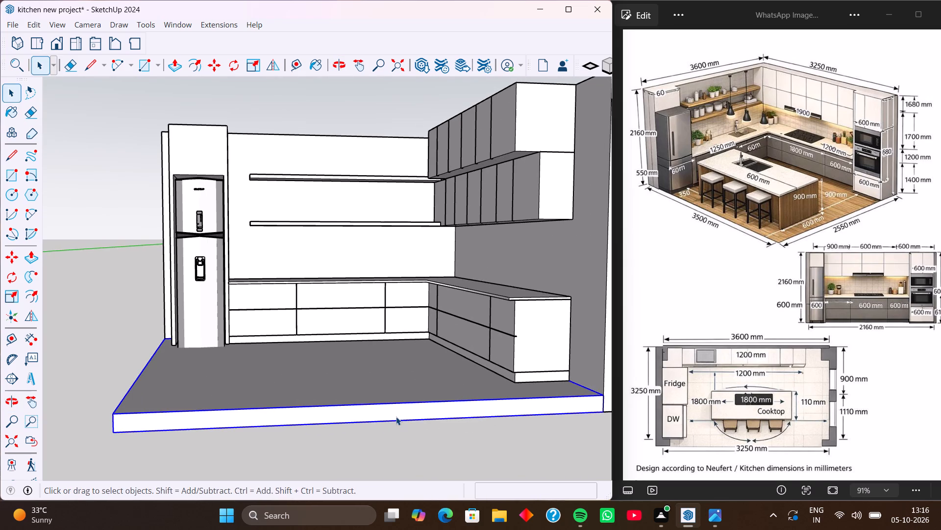
{"action": "triple_click", "coordinate": [396, 413]}
{"action": "left_click", "coordinate": [396, 413]}
{"action": "left_click", "coordinate": [390, 412]}
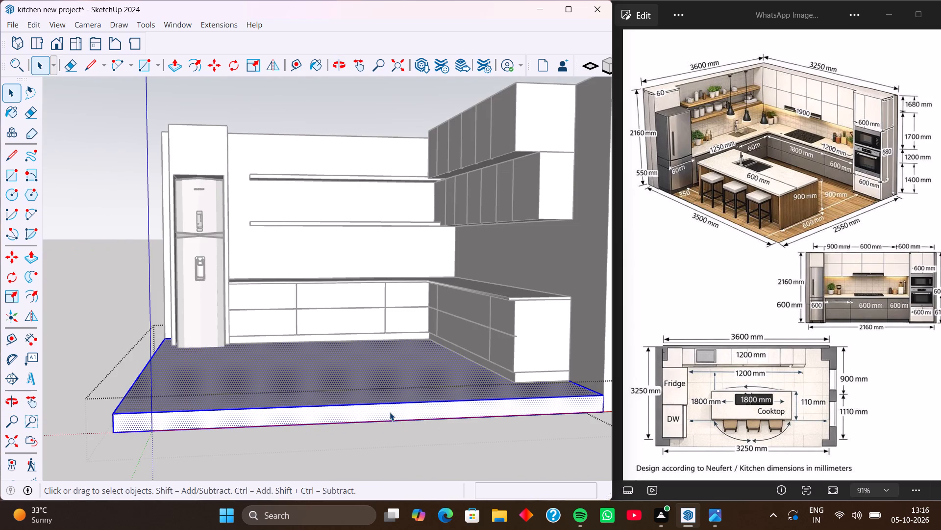
{"action": "key", "text": "p"}
{"action": "left_click", "coordinate": [345, 408]}
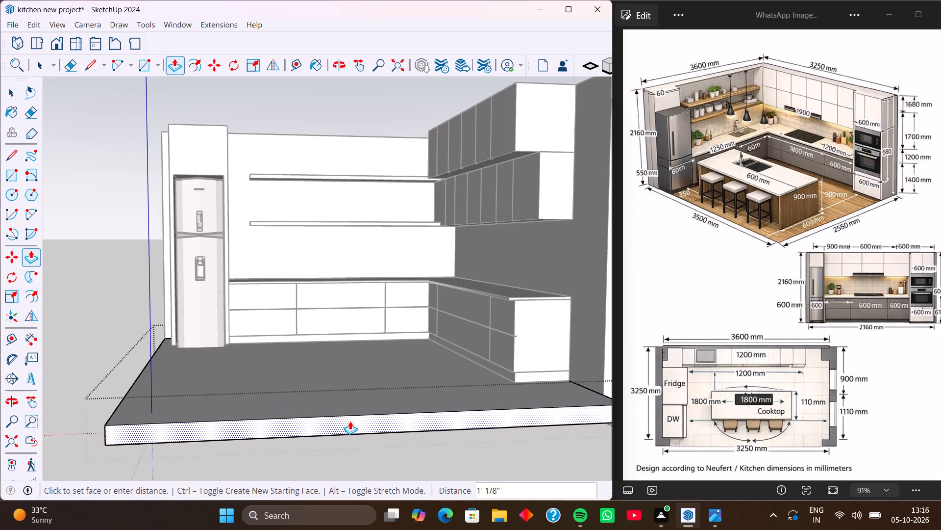
{"action": "type", "text": "1'"}
{"action": "key", "text": "Return"}
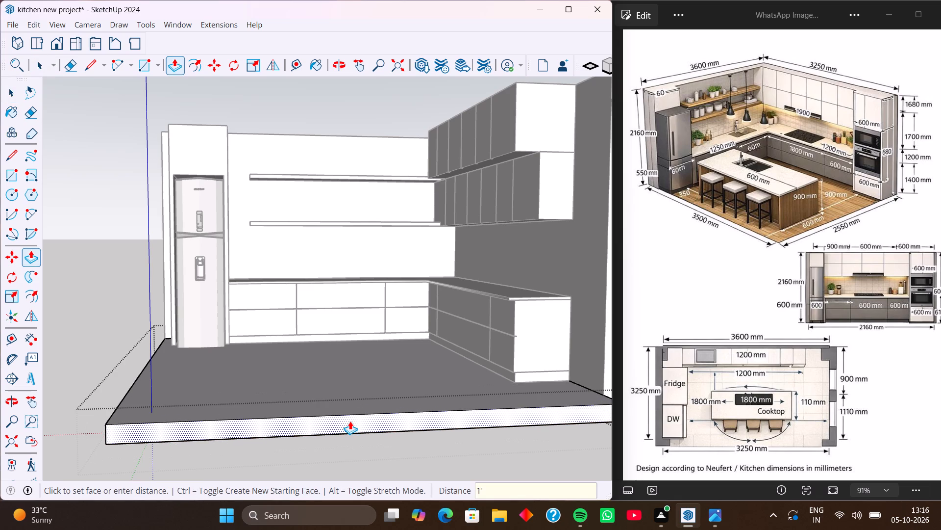
{"action": "scroll", "coordinate": [225, 387], "scroll_direction": "down", "scroll_amount": 5}
{"action": "key", "text": "space"}
{"action": "left_click", "coordinate": [532, 393]}
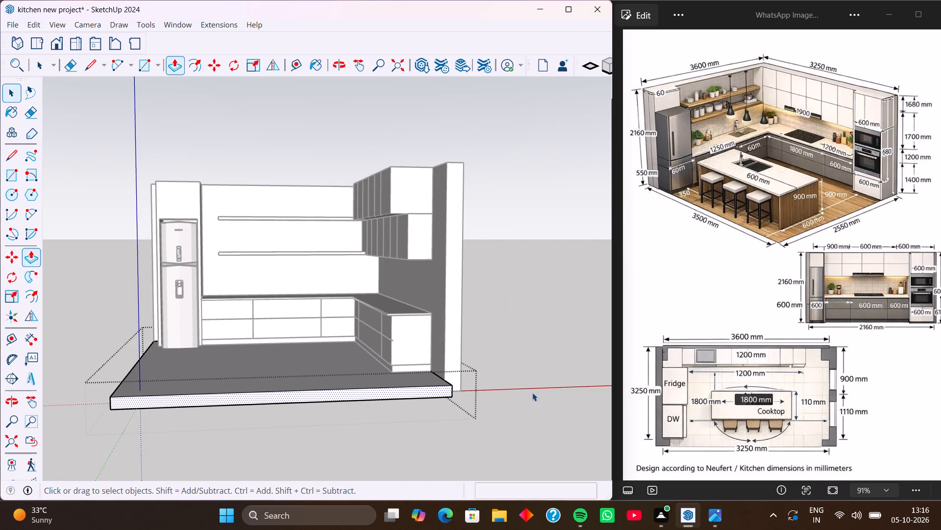
Extend the end face of the wall behind the cabinet run 1' until it is flush with the floor slab's edge.
{"action": "left_click", "coordinate": [458, 300]}
{"action": "double_click", "coordinate": [455, 299]}
{"action": "left_click", "coordinate": [452, 299]}
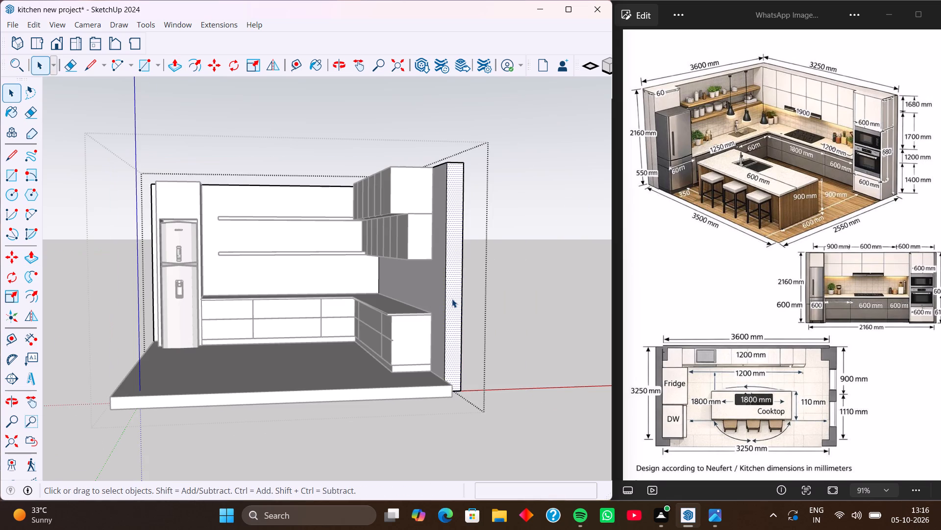
{"action": "key", "text": "p"}
{"action": "left_click", "coordinate": [452, 299]}
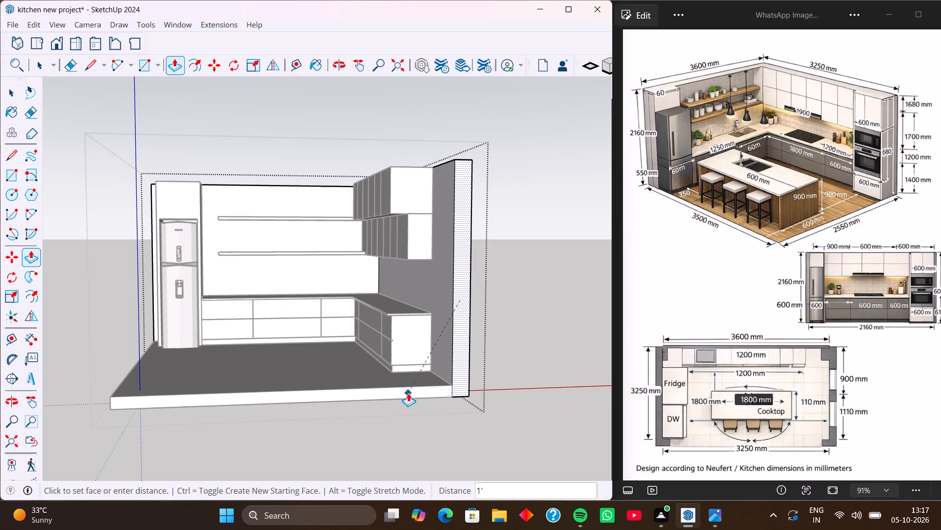
{"action": "left_click", "coordinate": [408, 393]}
{"action": "key", "text": "space"}
{"action": "left_click", "coordinate": [526, 374]}
Draw a 9' 6" by about 2' 11 5/8" rectangle on the cabinet wall, from the upper cabinets' top end corner to the wall's bottom outer corner.
{"action": "middle_click_drag", "start_coordinate": [448, 367], "coordinate": [558, 385]}
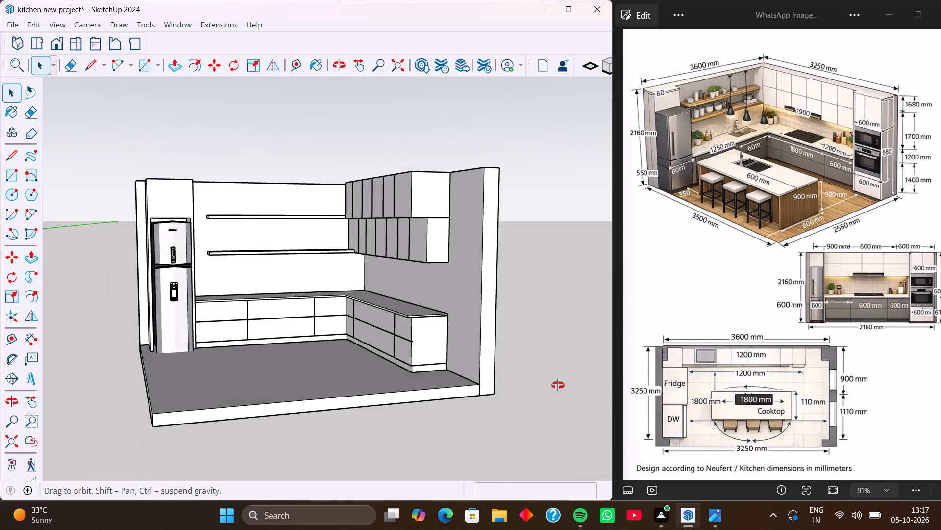
{"action": "middle_click_drag", "start_coordinate": [558, 385], "coordinate": [568, 387]}
{"action": "middle_click_drag", "start_coordinate": [451, 363], "coordinate": [580, 386]}
{"action": "middle_click_drag", "start_coordinate": [445, 384], "coordinate": [518, 397]}
{"action": "scroll", "coordinate": [475, 334], "scroll_direction": "up", "scroll_amount": 4}
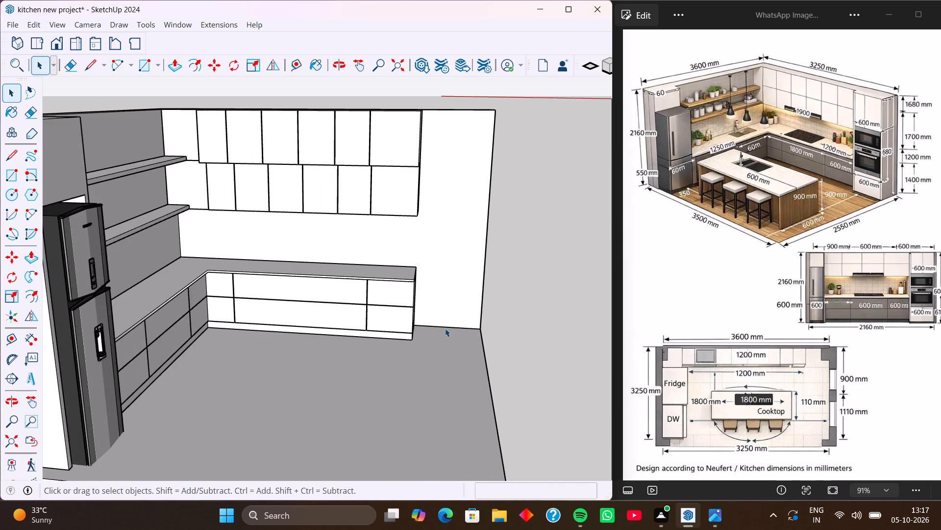
{"action": "scroll", "coordinate": [445, 328], "scroll_direction": "down", "scroll_amount": 3}
{"action": "middle_click_drag", "start_coordinate": [435, 304], "coordinate": [323, 349], "text": "shift"}
{"action": "middle_click_drag", "start_coordinate": [322, 361], "coordinate": [343, 363]}
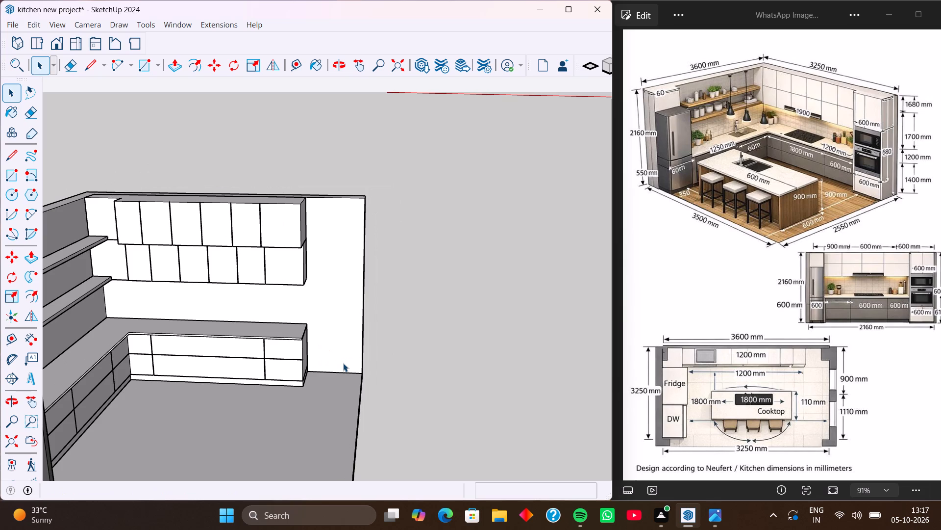
{"action": "middle_click_drag", "start_coordinate": [343, 363], "coordinate": [359, 363]}
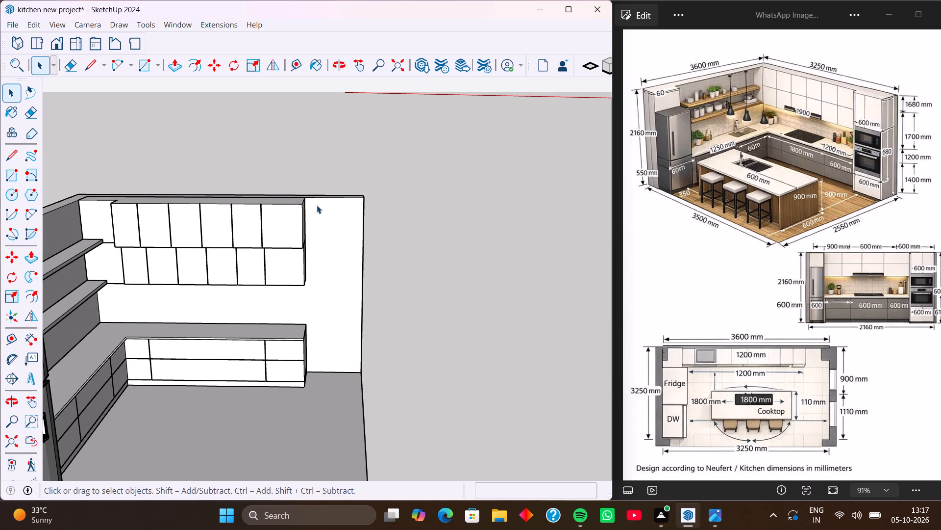
{"action": "key", "text": "r"}
{"action": "scroll", "coordinate": [317, 205], "scroll_direction": "up", "scroll_amount": 5}
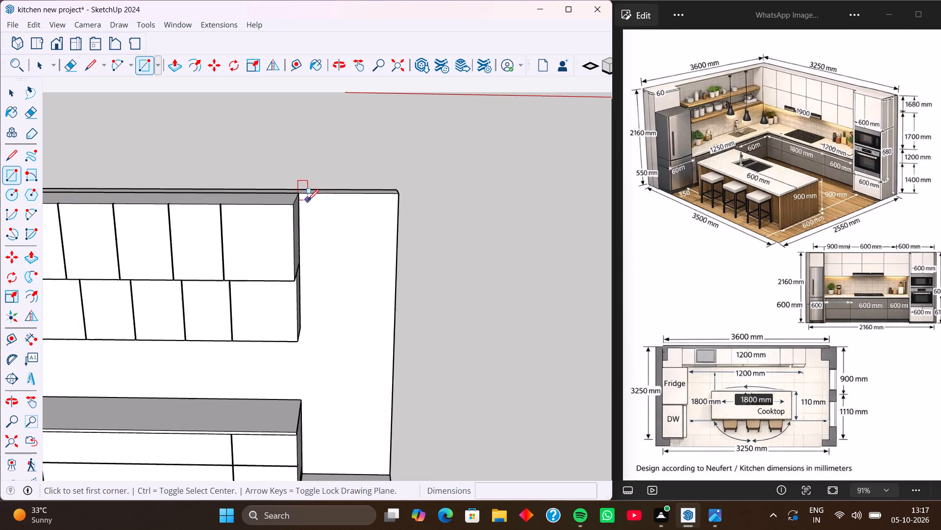
{"action": "scroll", "coordinate": [308, 200], "scroll_direction": "up", "scroll_amount": 1}
{"action": "left_click", "coordinate": [299, 195]}
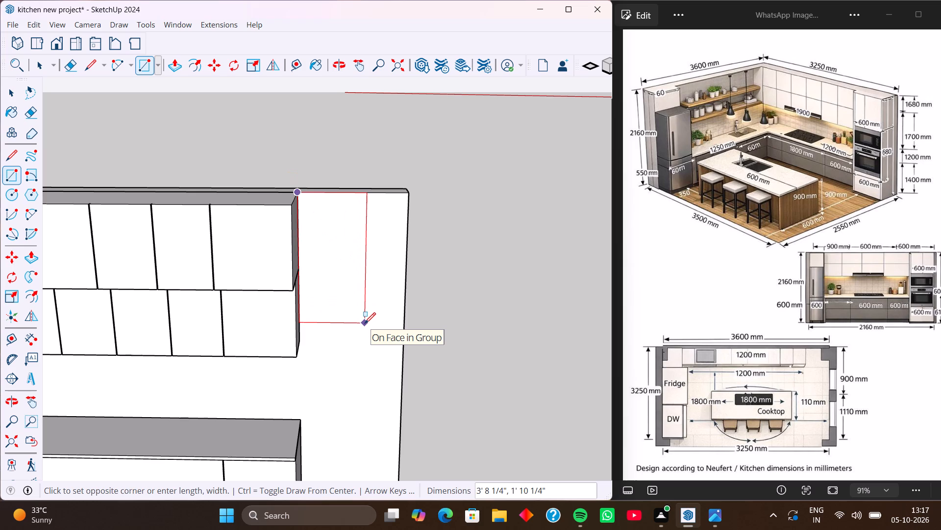
{"action": "scroll", "coordinate": [365, 323], "scroll_direction": "down", "scroll_amount": 9}
{"action": "scroll", "coordinate": [386, 403], "scroll_direction": "up", "scroll_amount": 6}
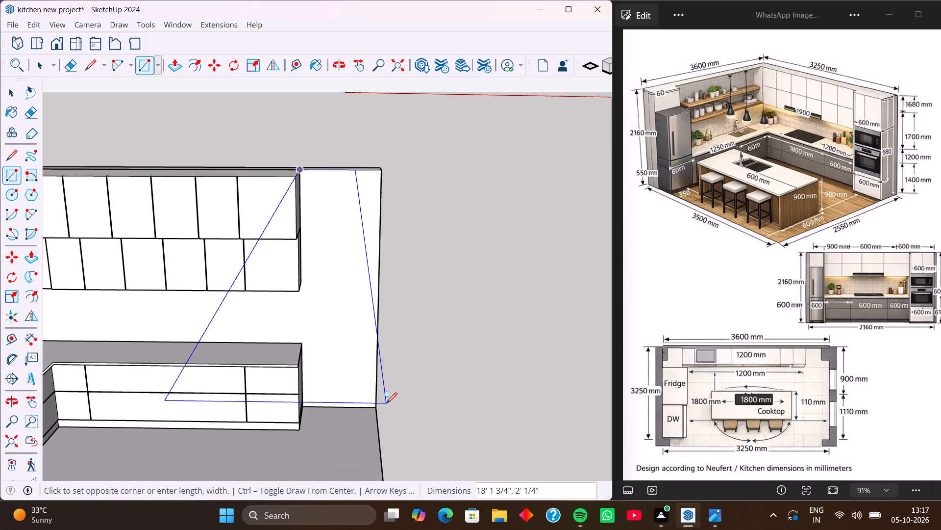
{"action": "scroll", "coordinate": [386, 403], "scroll_direction": "up", "scroll_amount": 3}
{"action": "left_click", "coordinate": [371, 407]}
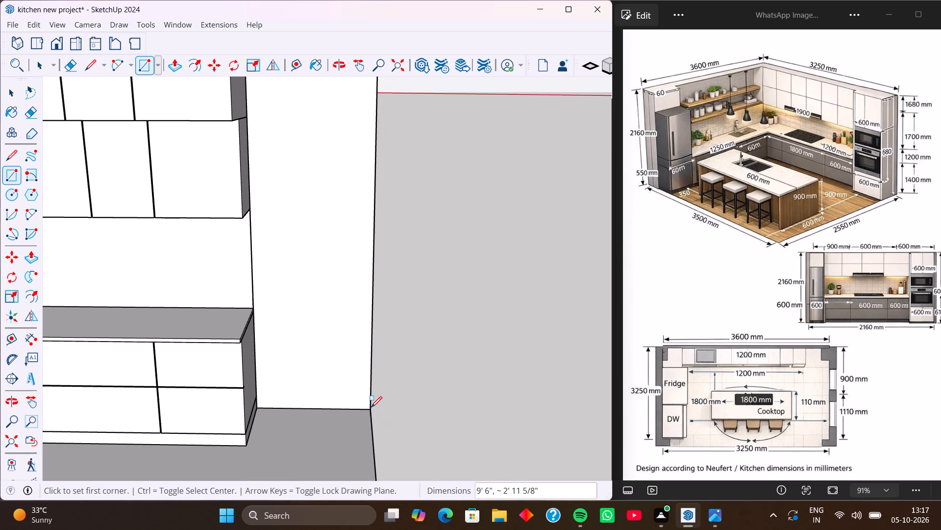
Push/Pull the new rectangle 3' out from the wall to form a tall unit at the end of the cabinet run.
{"action": "key", "text": "p"}
{"action": "left_click", "coordinate": [338, 324]}
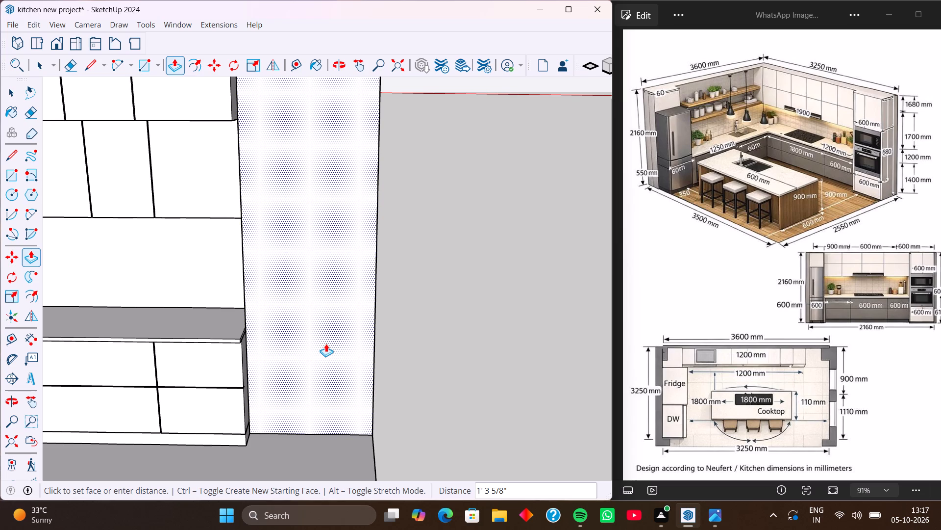
{"action": "type", "text": "3'"}
{"action": "key", "text": "Return"}
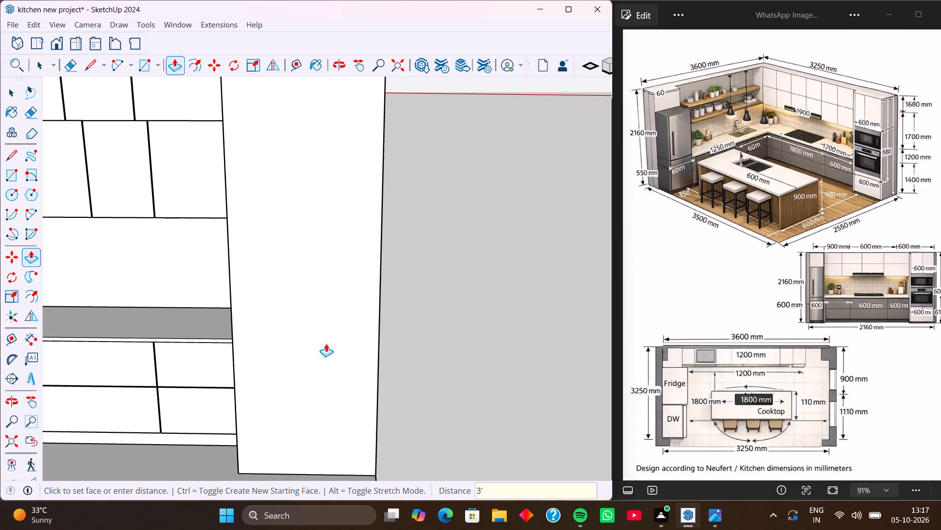
Select all geometry of the new tall unit and make it a group.
{"action": "middle_click_drag", "start_coordinate": [272, 364], "coordinate": [357, 305]}
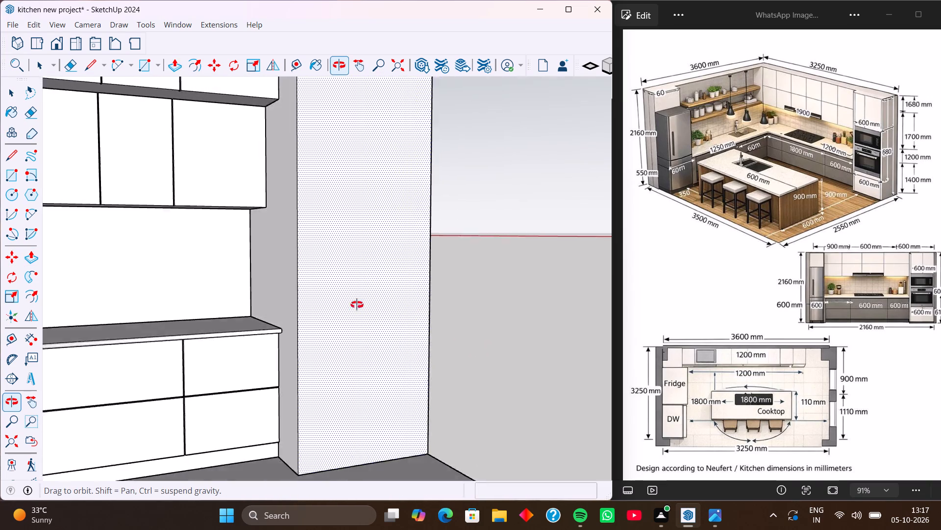
{"action": "middle_click_drag", "start_coordinate": [357, 305], "coordinate": [301, 300]}
{"action": "scroll", "coordinate": [301, 300], "scroll_direction": "down", "scroll_amount": 1}
{"action": "key", "text": "space"}
{"action": "triple_click", "coordinate": [301, 300]}
{"action": "triple_click", "coordinate": [301, 300]}
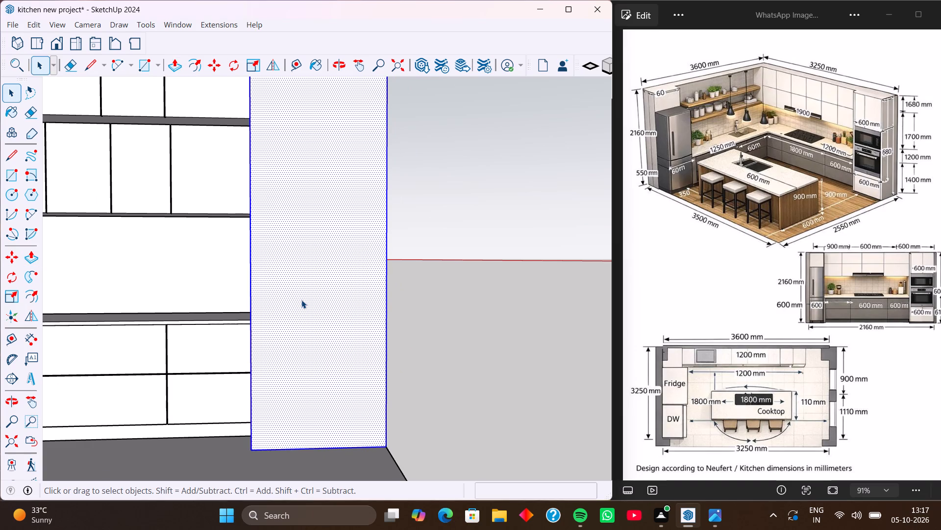
{"action": "triple_click", "coordinate": [301, 300]}
{"action": "triple_click", "coordinate": [301, 300]}
{"action": "triple_click", "coordinate": [301, 300]}
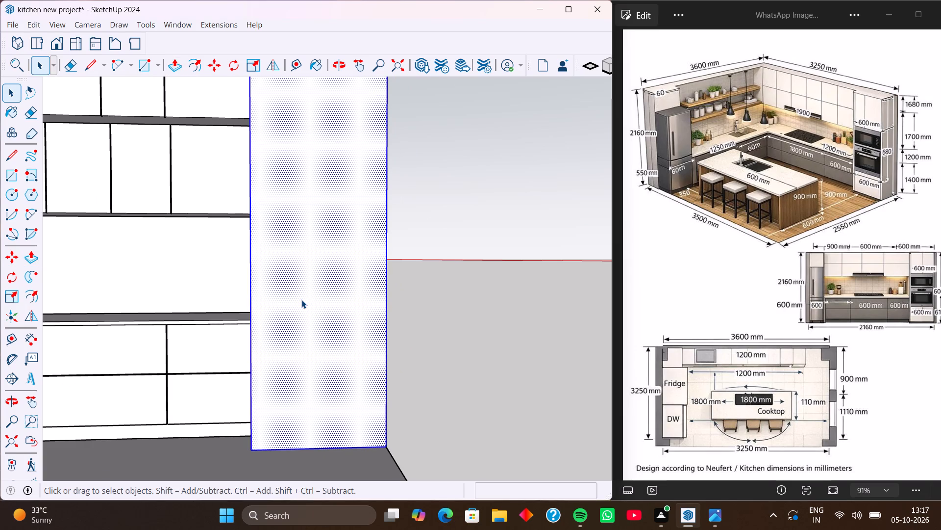
{"action": "left_click", "coordinate": [301, 300]}
{"action": "right_click", "coordinate": [301, 300]}
{"action": "left_click", "coordinate": [375, 110]}
{"action": "scroll", "coordinate": [330, 259], "scroll_direction": "down", "scroll_amount": 4}
{"action": "left_click", "coordinate": [379, 300]}
Place a horizontal guide 600 mm below the top front edge of the new tall unit.
{"action": "scroll", "coordinate": [342, 302], "scroll_direction": "down", "scroll_amount": 3}
{"action": "middle_click_drag", "start_coordinate": [335, 284], "coordinate": [316, 339]}
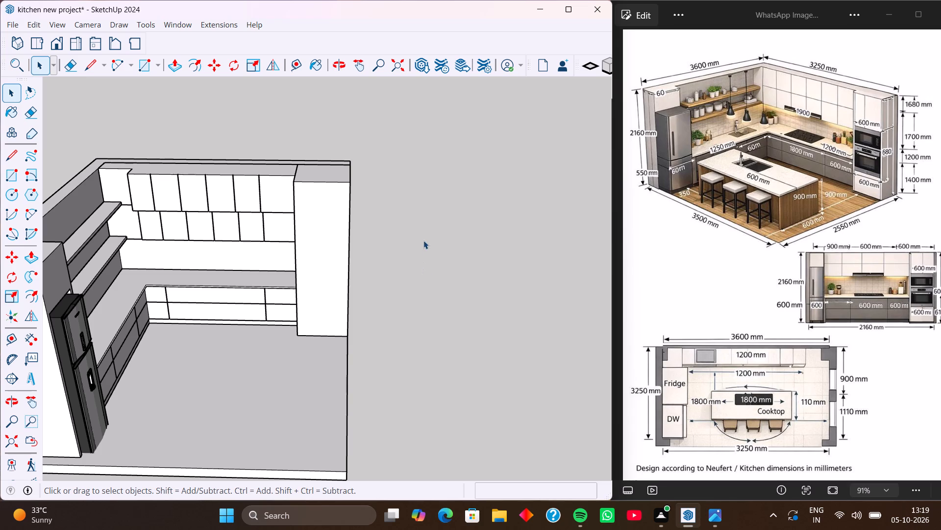
{"action": "scroll", "coordinate": [332, 204], "scroll_direction": "up", "scroll_amount": 2}
{"action": "middle_click_drag", "start_coordinate": [332, 204], "coordinate": [339, 182]}
{"action": "scroll", "coordinate": [339, 199], "scroll_direction": "up", "scroll_amount": 1}
{"action": "middle_click_drag", "start_coordinate": [339, 199], "coordinate": [340, 178]}
{"action": "key", "text": "t"}
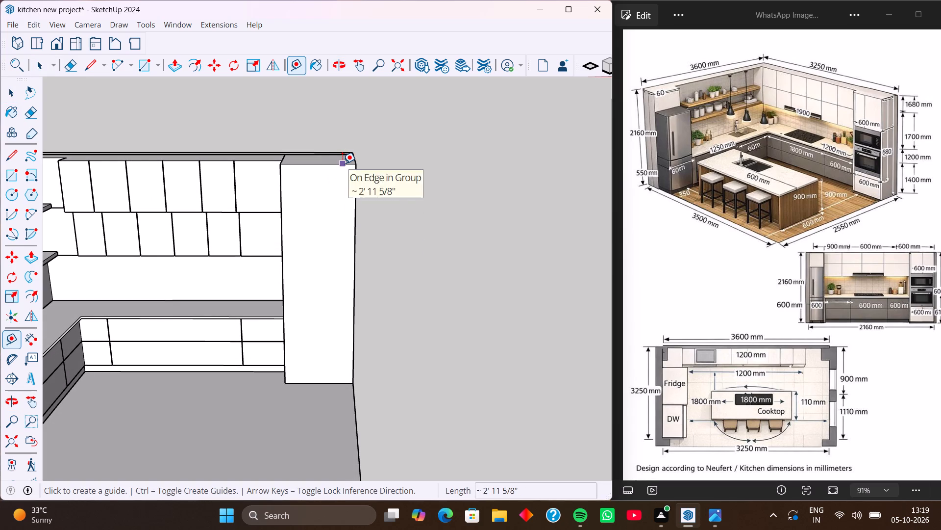
{"action": "left_click", "coordinate": [343, 163]}
{"action": "type", "text": "300mm"}
{"action": "key", "text": "Return"}
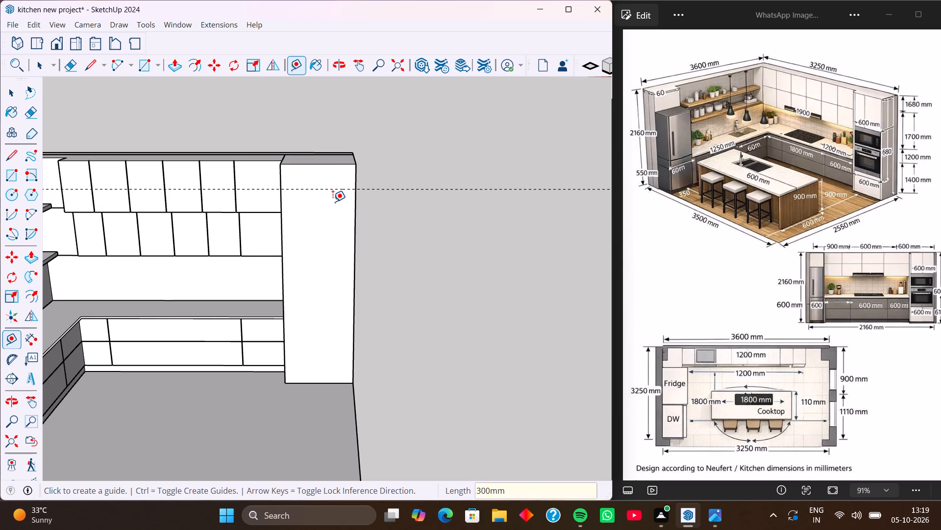
{"action": "type", "text": "600mm"}
{"action": "key", "text": "Return"}
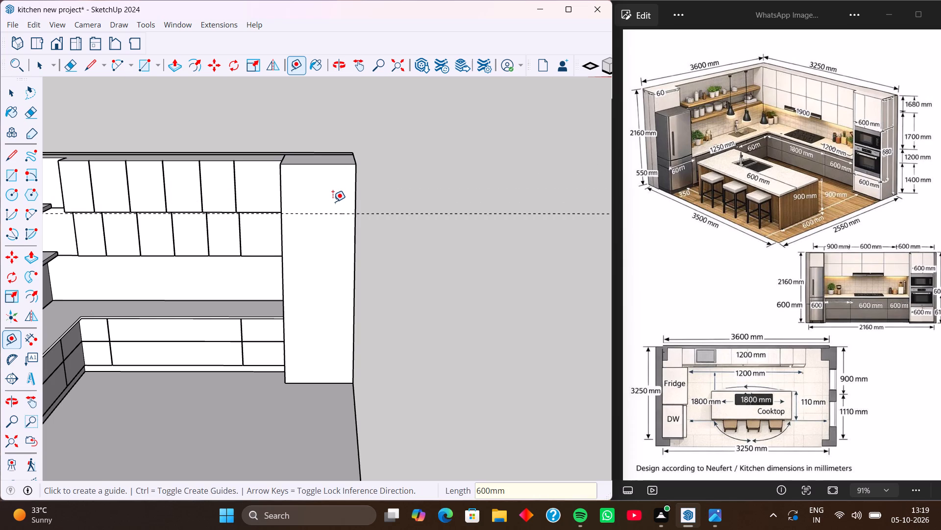
Place a horizontal guide 600 mm above the bottom front edge of the new tall unit.
{"action": "middle_click_drag", "start_coordinate": [333, 202], "coordinate": [340, 181]}
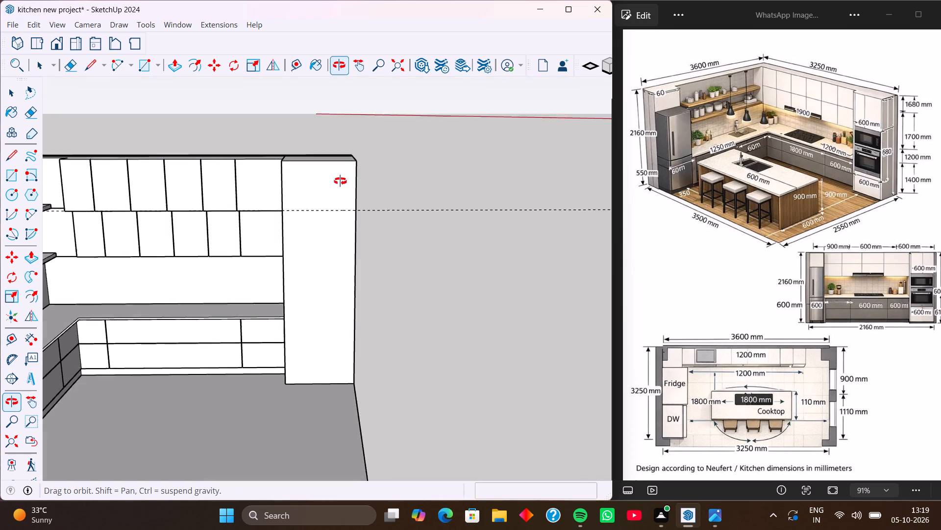
{"action": "middle_click_drag", "start_coordinate": [340, 181], "coordinate": [342, 113]}
{"action": "middle_click_drag", "start_coordinate": [342, 224], "coordinate": [330, 297]}
{"action": "middle_click_drag", "start_coordinate": [330, 280], "coordinate": [355, 283]}
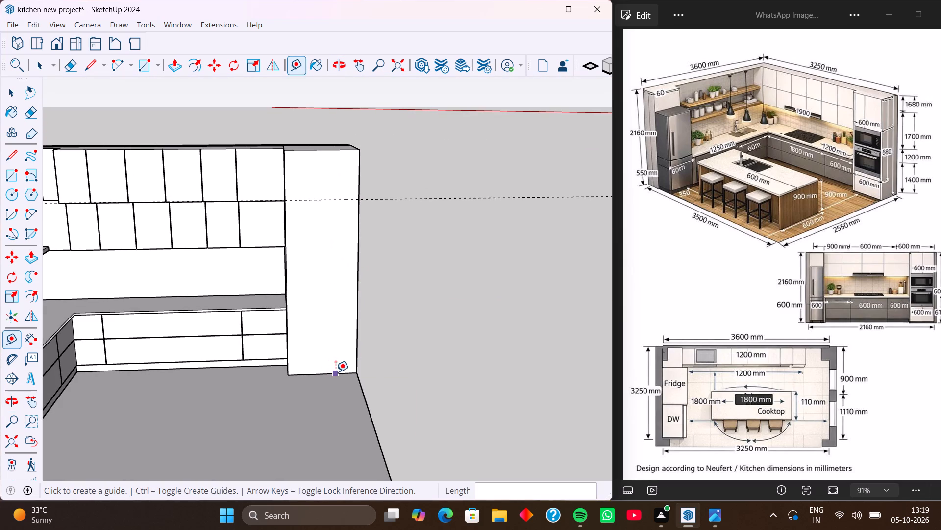
{"action": "left_click", "coordinate": [336, 372]}
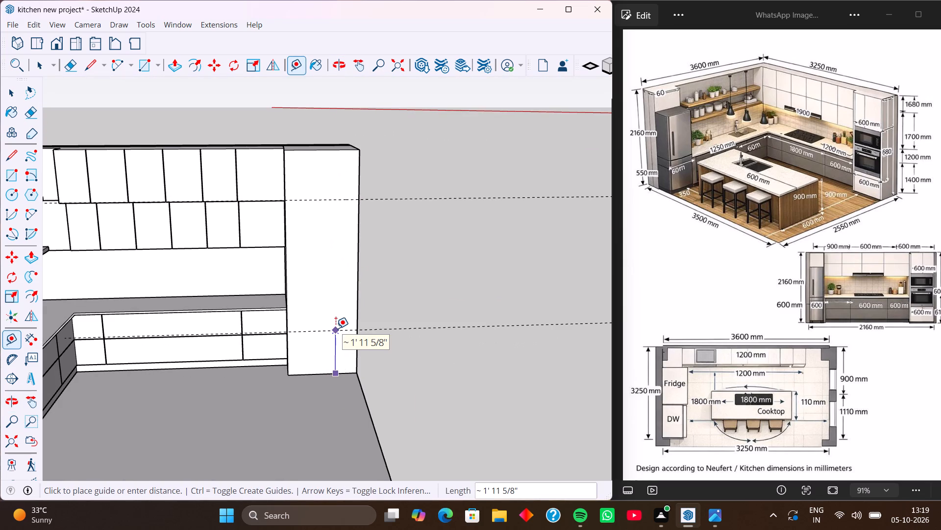
{"action": "type", "text": "600mm"}
{"action": "key", "text": "Return"}
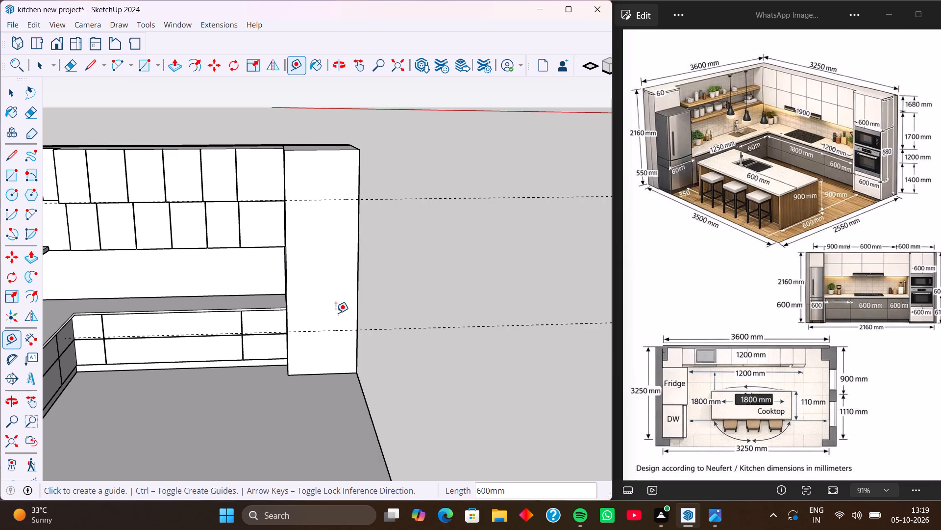
Place another horizontal guide 300 mm below the upper guide on the tall unit's front.
{"action": "left_click", "coordinate": [348, 200]}
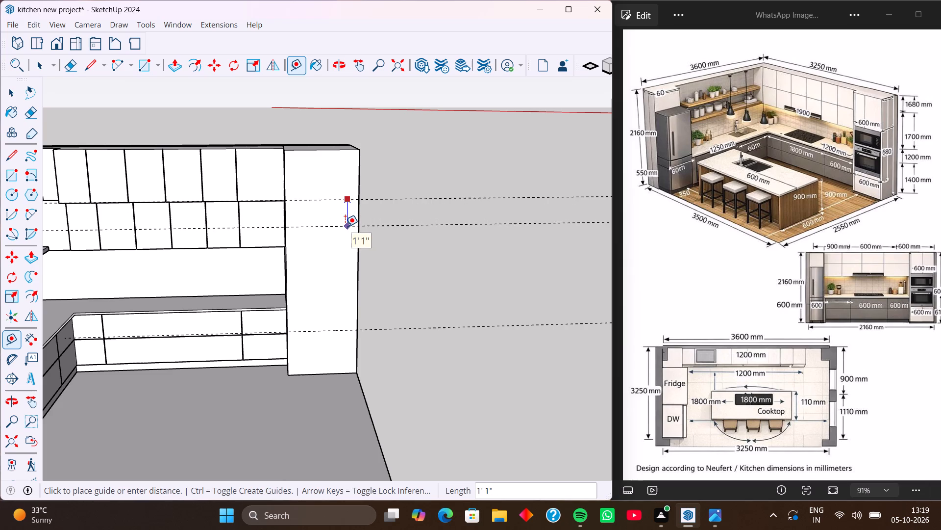
{"action": "type", "text": "300mm"}
{"action": "key", "text": "Return"}
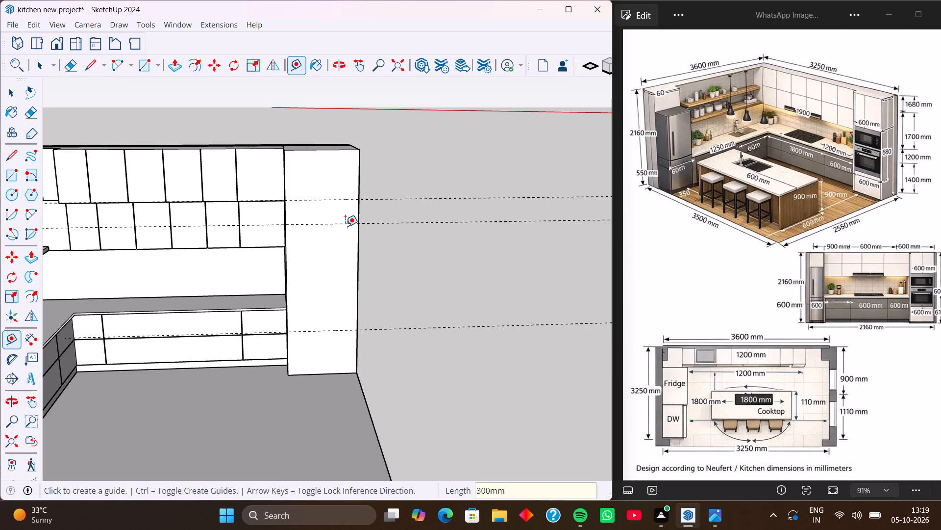
Erase the topmost guide, keeping the two lower guides across the tall unit.
{"action": "key", "text": "space"}
{"action": "type", "text": "e"}
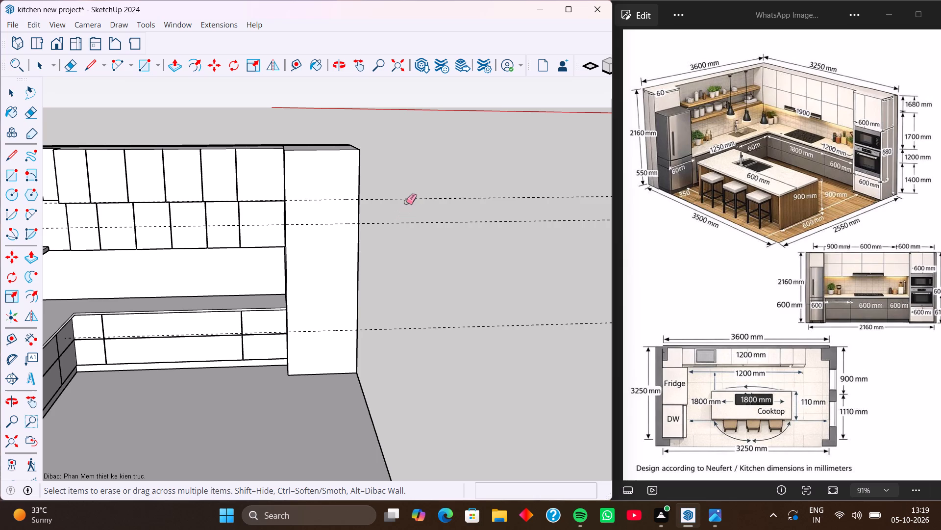
{"action": "left_click", "coordinate": [409, 198]}
{"action": "key", "text": "space"}
Open the tall unit group and draw a line along the upper guide across the full width of its front face.
{"action": "scroll", "coordinate": [345, 215], "scroll_direction": "down", "scroll_amount": 2}
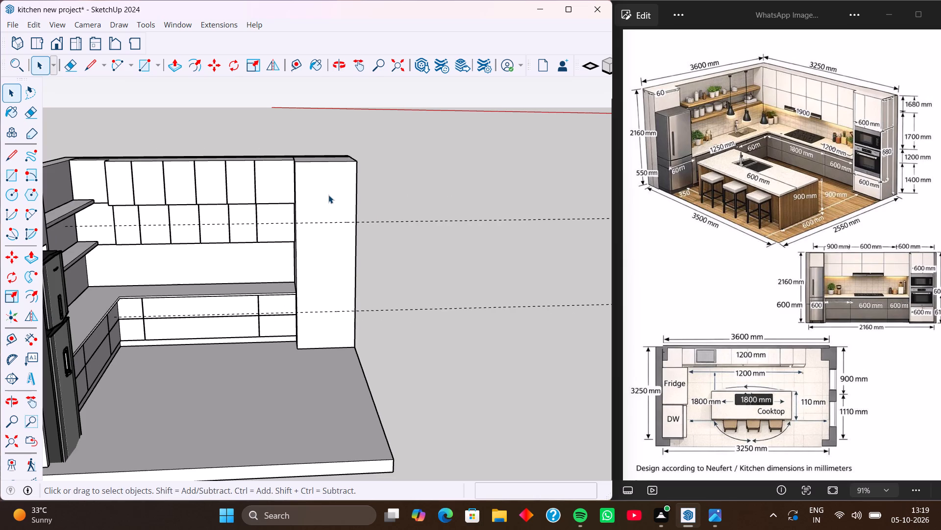
{"action": "scroll", "coordinate": [328, 195], "scroll_direction": "up", "scroll_amount": 4}
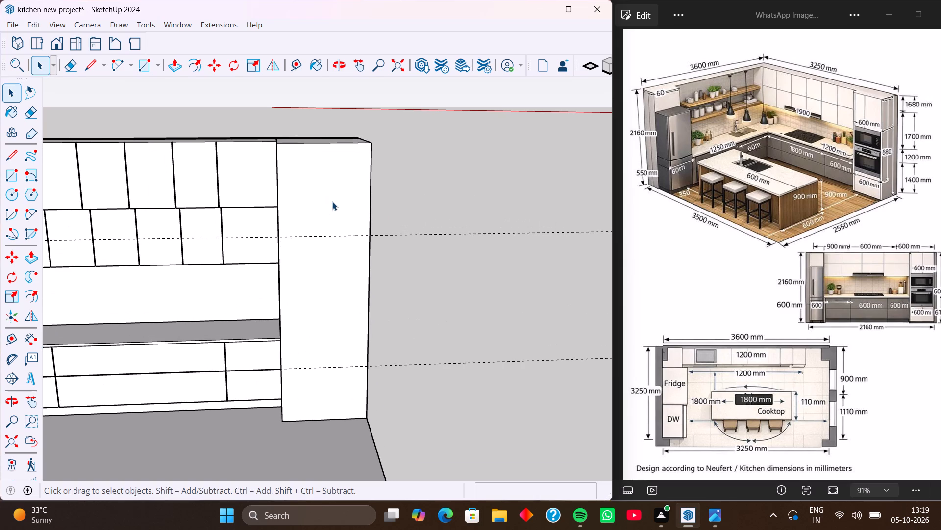
{"action": "middle_click_drag", "start_coordinate": [332, 202], "coordinate": [338, 202]}
{"action": "left_click", "coordinate": [328, 207]}
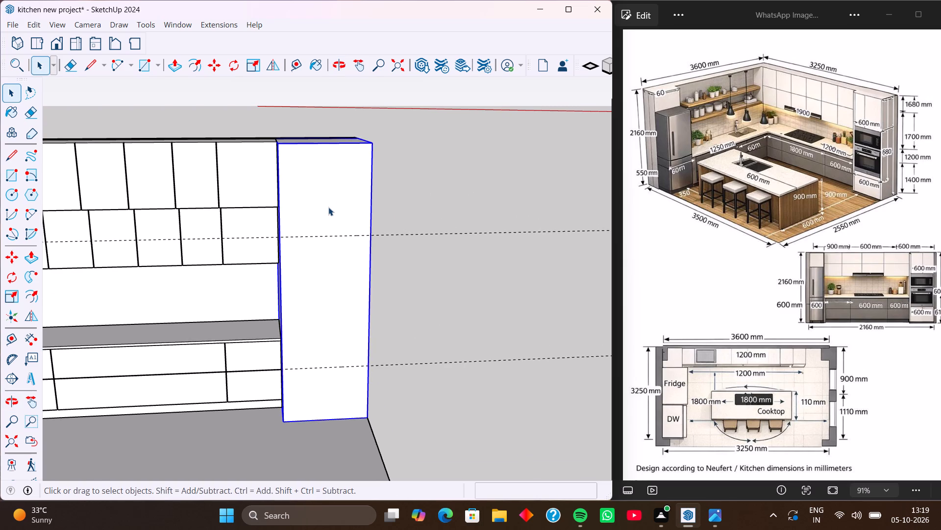
{"action": "double_click", "coordinate": [328, 207]}
{"action": "left_click", "coordinate": [328, 207]}
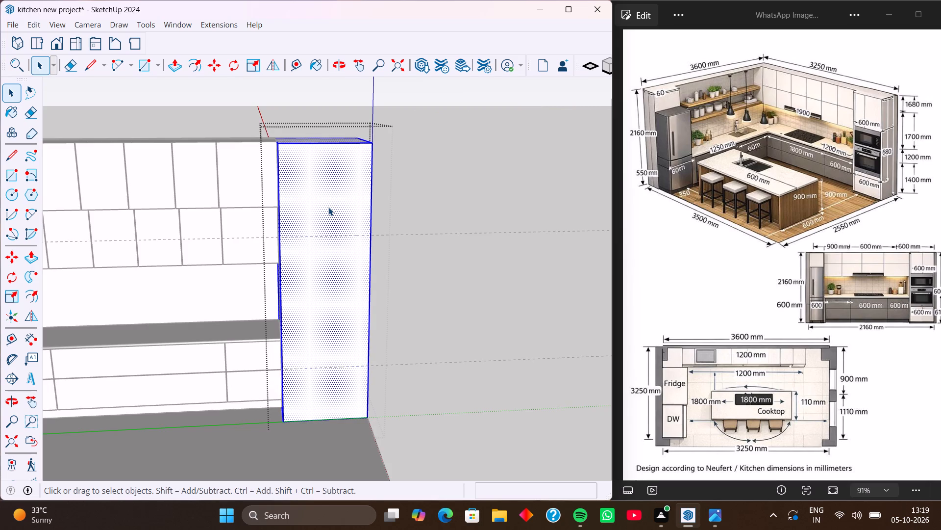
{"action": "key", "text": "l"}
{"action": "key", "text": "space"}
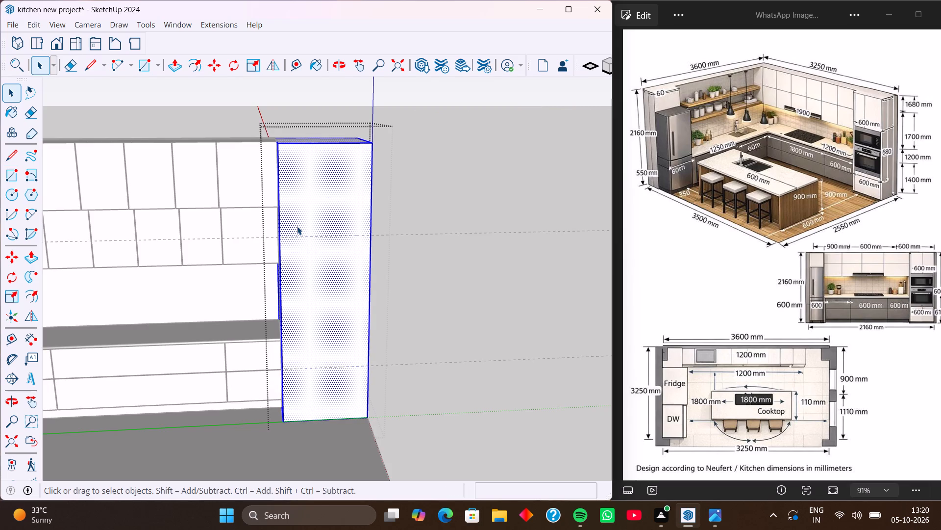
{"action": "left_click", "coordinate": [297, 226]}
{"action": "key", "text": "l"}
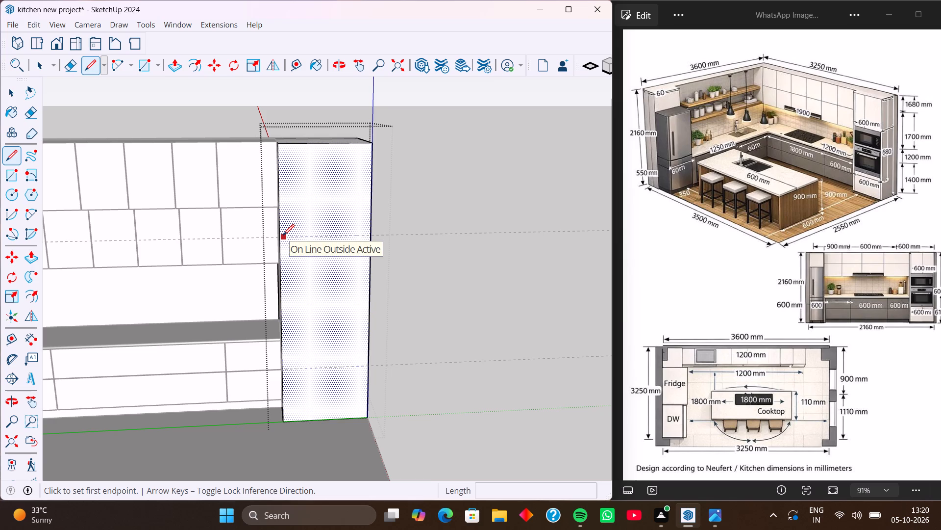
{"action": "left_click", "coordinate": [281, 235]}
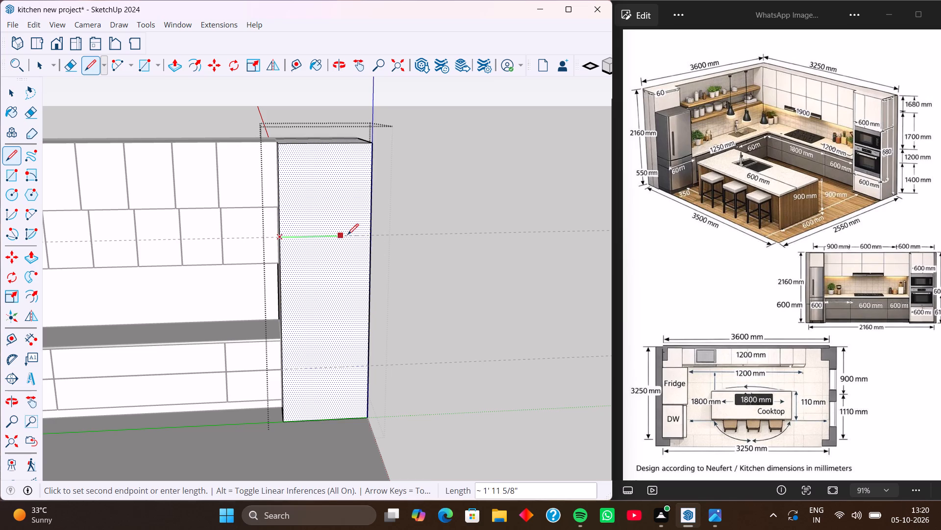
{"action": "left_click", "coordinate": [370, 234]}
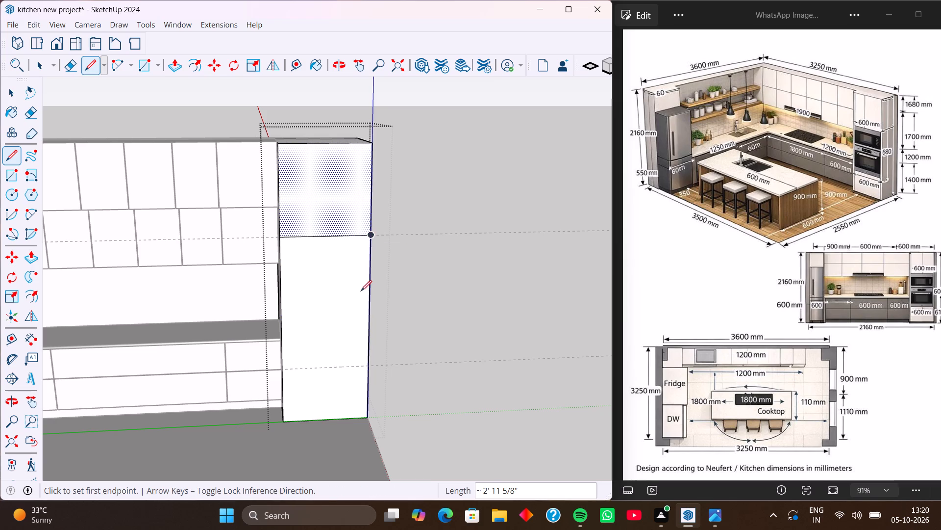
Draw a line along the lower guide across the full width of the tall unit's front face.
{"action": "left_click", "coordinate": [284, 368]}
{"action": "left_click", "coordinate": [368, 367]}
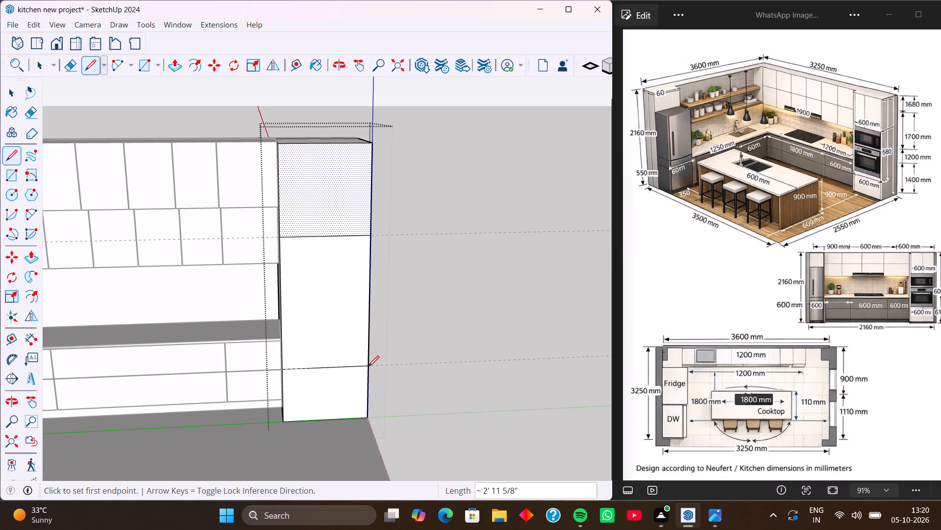
Offset the outline of the tall unit's middle front face 0.5" inward.
{"action": "key", "text": "space"}
{"action": "left_click", "coordinate": [342, 269]}
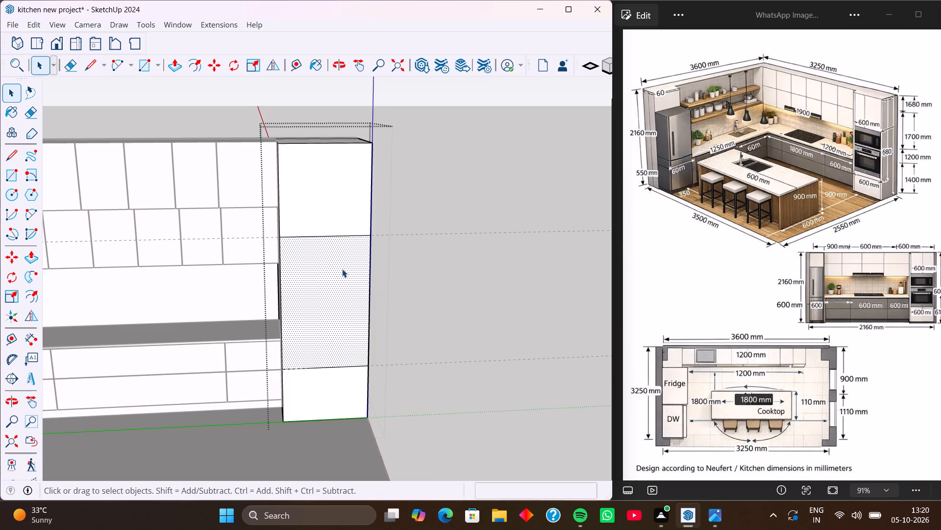
{"action": "key", "text": "f"}
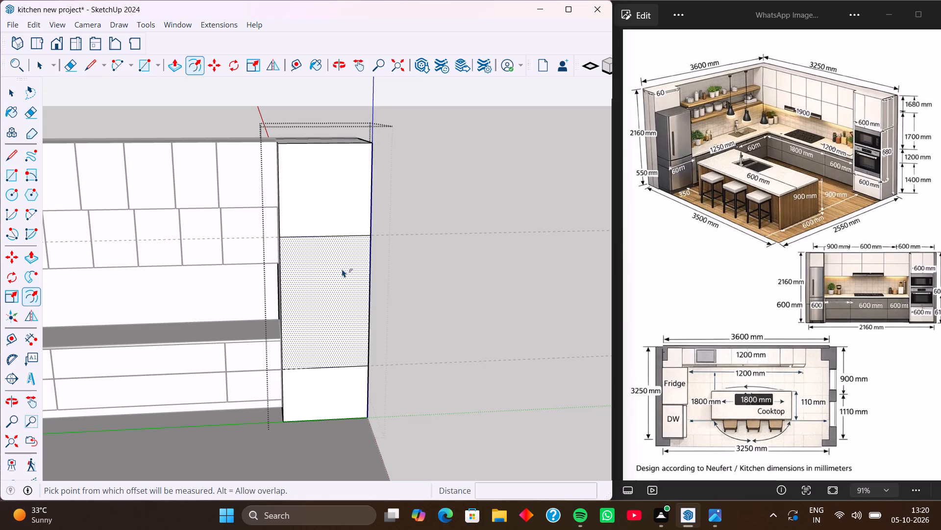
{"action": "left_click", "coordinate": [342, 269]}
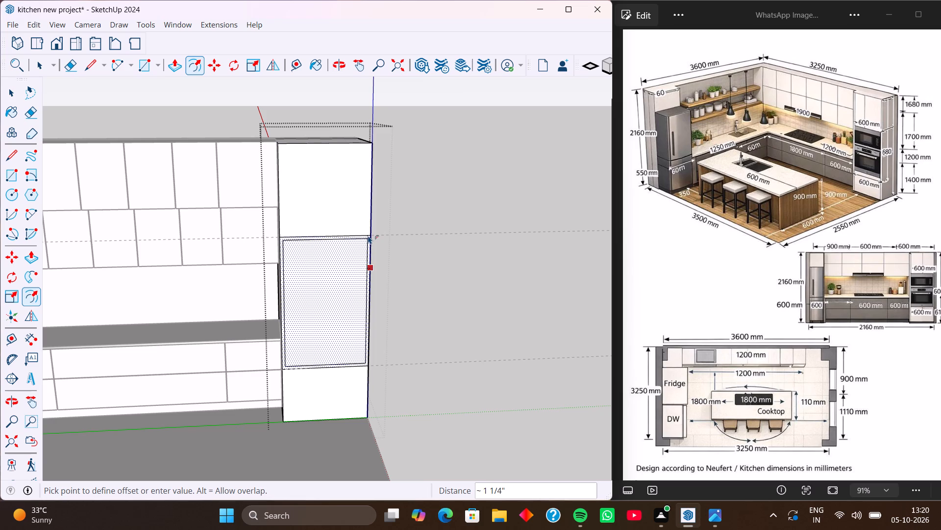
{"action": "type", "text": "0.5"}
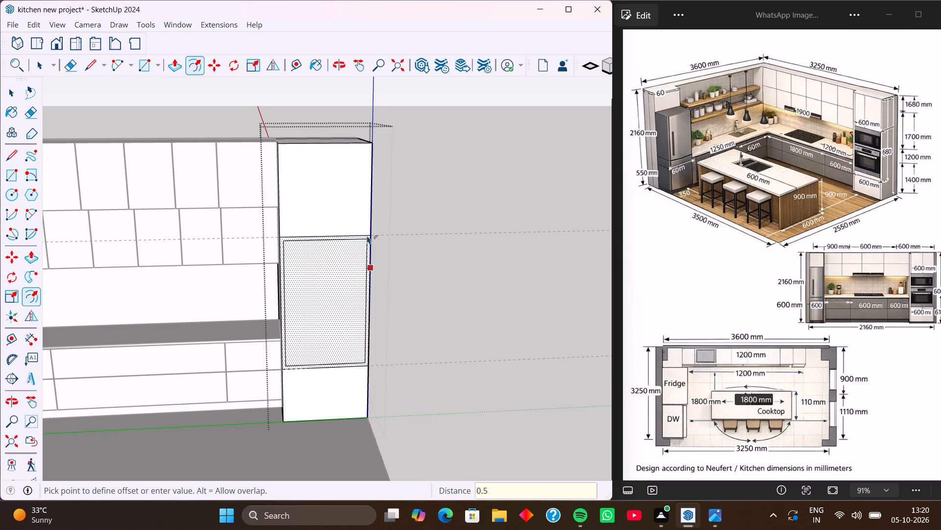
{"action": "key", "text": "Return"}
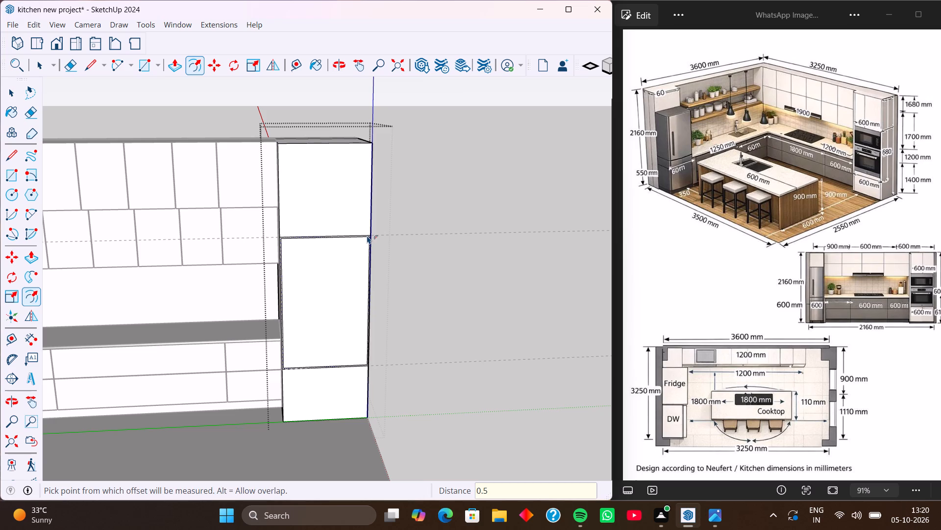
Push the inset middle face 3' back into the tall unit to hollow out the oven niche.
{"action": "key", "text": "space"}
{"action": "left_click", "coordinate": [346, 264]}
{"action": "middle_click_drag", "start_coordinate": [346, 264], "coordinate": [337, 265]}
{"action": "key", "text": "p"}
{"action": "left_click", "coordinate": [337, 265]}
{"action": "middle_click_drag", "start_coordinate": [337, 250], "coordinate": [262, 260]}
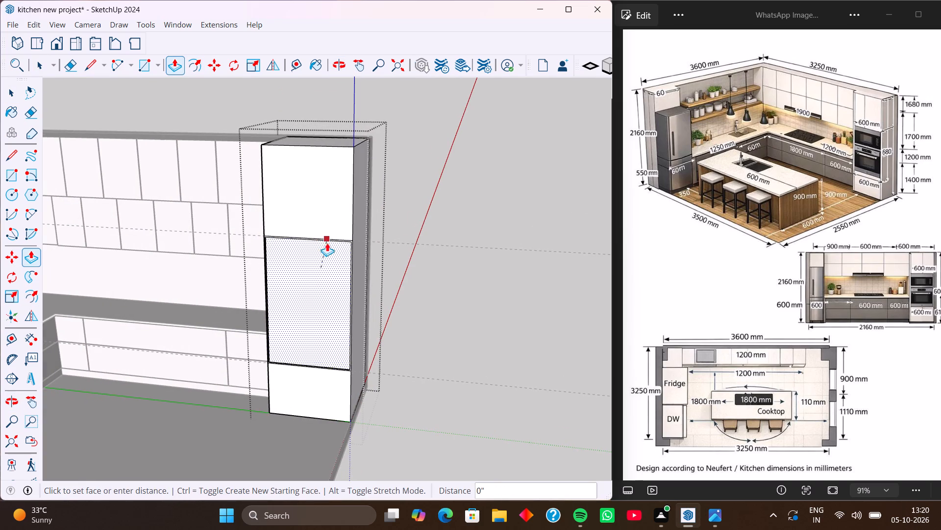
{"action": "middle_click_drag", "start_coordinate": [367, 257], "coordinate": [274, 274]}
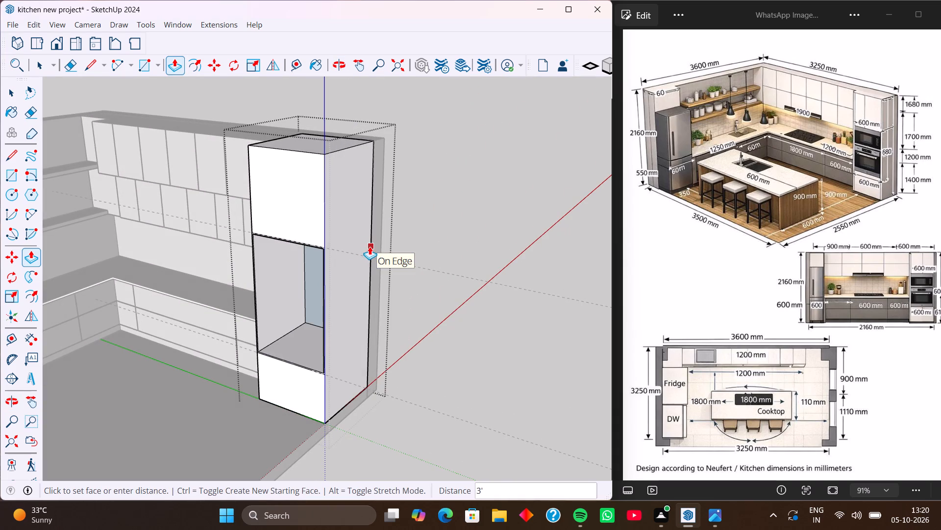
{"action": "middle_click_drag", "start_coordinate": [302, 288], "coordinate": [465, 224]}
{"action": "scroll", "coordinate": [385, 258], "scroll_direction": "up", "scroll_amount": 10}
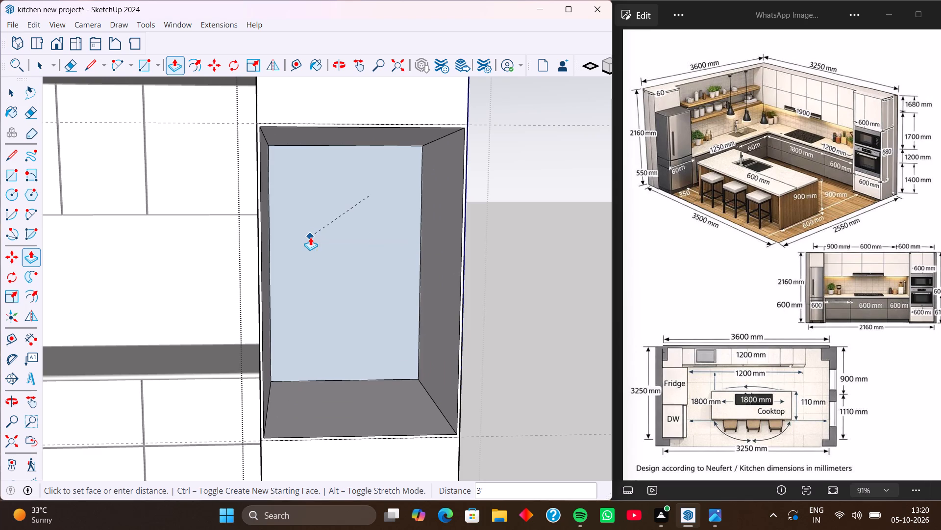
{"action": "left_click", "coordinate": [310, 237]}
Examine the hollowed oven niche and the tall unit's side from several angles.
{"action": "scroll", "coordinate": [308, 257], "scroll_direction": "down", "scroll_amount": 10}
{"action": "middle_click_drag", "start_coordinate": [341, 290], "coordinate": [254, 335]}
{"action": "middle_click_drag", "start_coordinate": [371, 290], "coordinate": [251, 306]}
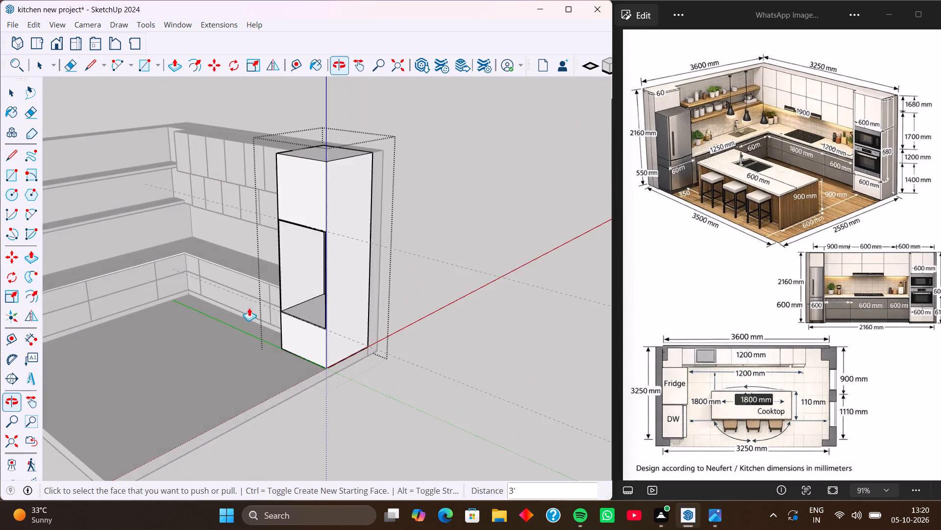
{"action": "scroll", "coordinate": [391, 279], "scroll_direction": "up", "scroll_amount": 1}
{"action": "middle_click_drag", "start_coordinate": [391, 279], "coordinate": [205, 294]}
{"action": "middle_click_drag", "start_coordinate": [322, 286], "coordinate": [415, 286]}
{"action": "middle_click_drag", "start_coordinate": [293, 285], "coordinate": [341, 280]}
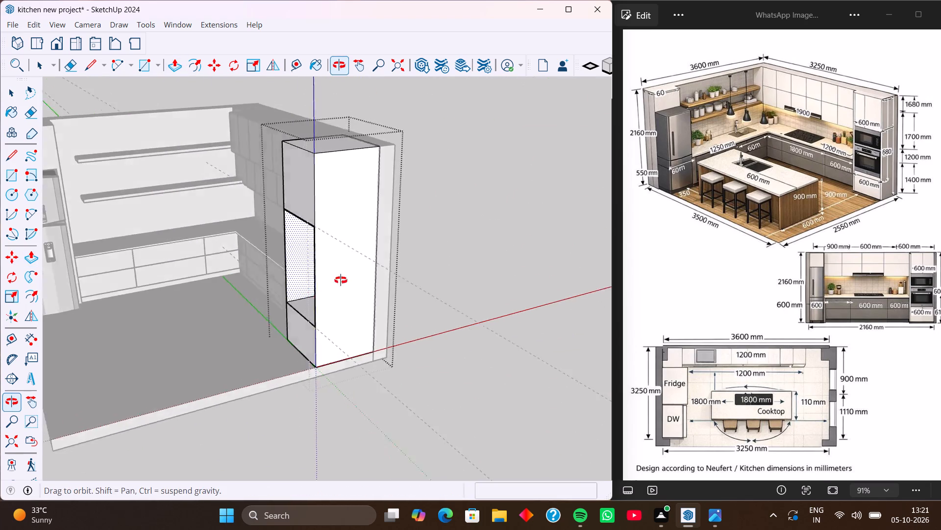
{"action": "middle_click_drag", "start_coordinate": [341, 280], "coordinate": [466, 266]}
{"action": "scroll", "coordinate": [442, 267], "scroll_direction": "up", "scroll_amount": 1}
Close the tall unit group and delete all guides from the model.
{"action": "key", "text": "space"}
{"action": "left_click", "coordinate": [524, 303]}
{"action": "middle_click_drag", "start_coordinate": [385, 319], "coordinate": [445, 323]}
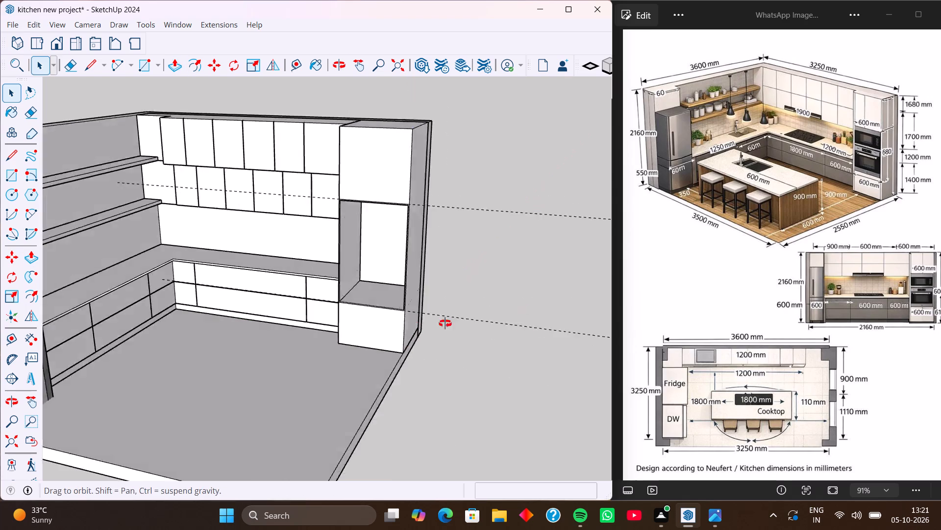
{"action": "middle_click_drag", "start_coordinate": [445, 323], "coordinate": [526, 328]}
{"action": "scroll", "coordinate": [410, 245], "scroll_direction": "up", "scroll_amount": 4}
{"action": "middle_click_drag", "start_coordinate": [410, 262], "coordinate": [397, 225]}
{"action": "scroll", "coordinate": [393, 230], "scroll_direction": "down", "scroll_amount": 3}
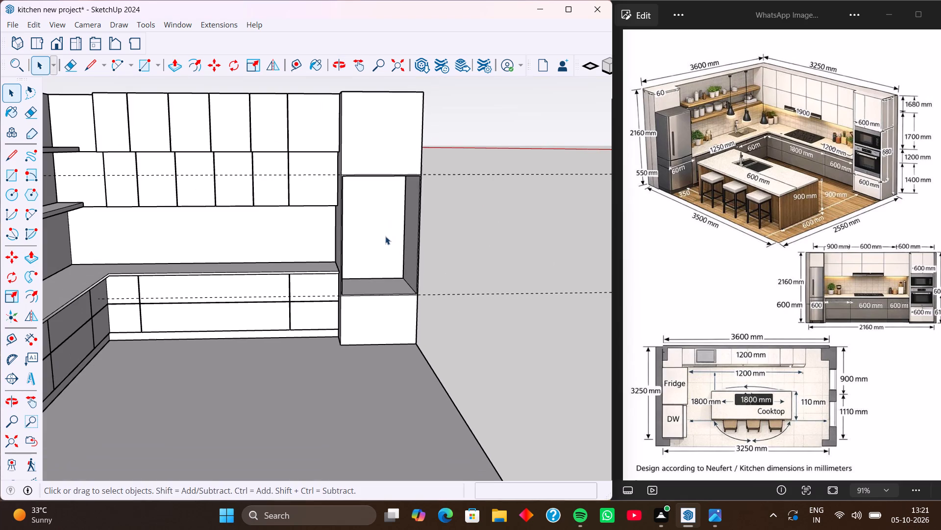
{"action": "left_click", "coordinate": [38, 21]}
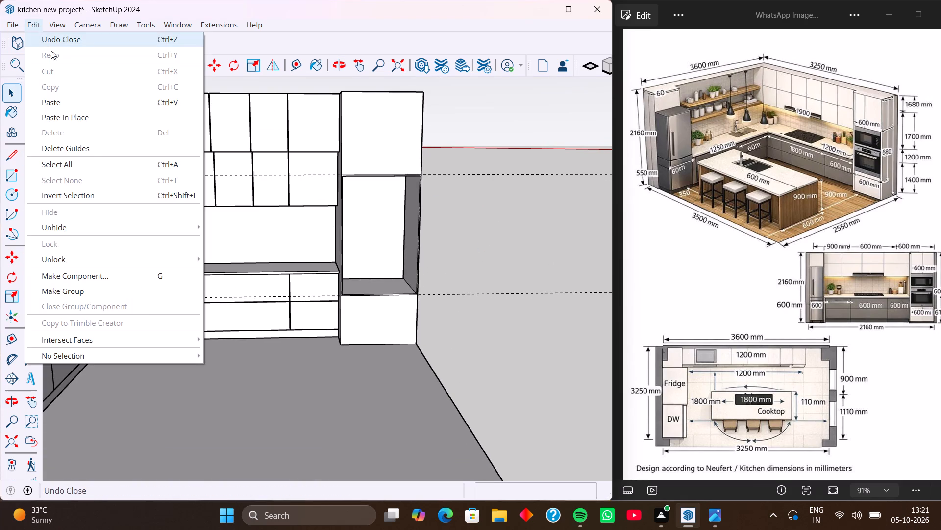
{"action": "left_click", "coordinate": [102, 148]}
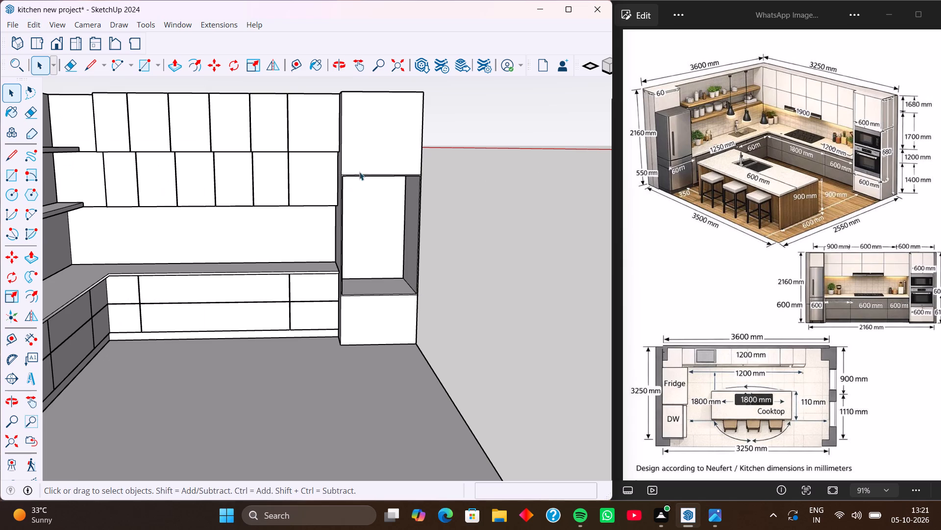
Open the tall unit group and offset the outline of its upper front face 0.5" inward.
{"action": "left_click", "coordinate": [387, 129]}
{"action": "scroll", "coordinate": [386, 136], "scroll_direction": "up", "scroll_amount": 5}
{"action": "double_click", "coordinate": [386, 136]}
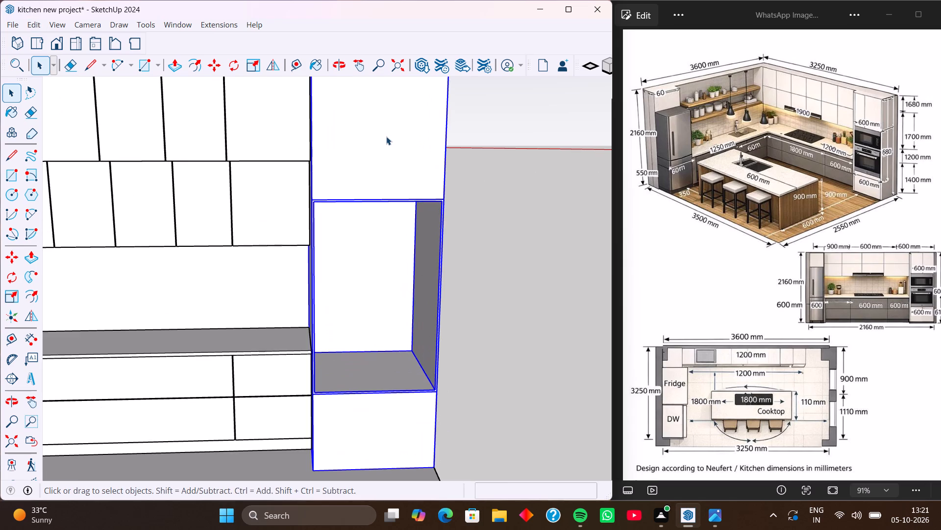
{"action": "left_click", "coordinate": [386, 136]}
{"action": "left_click", "coordinate": [381, 148]}
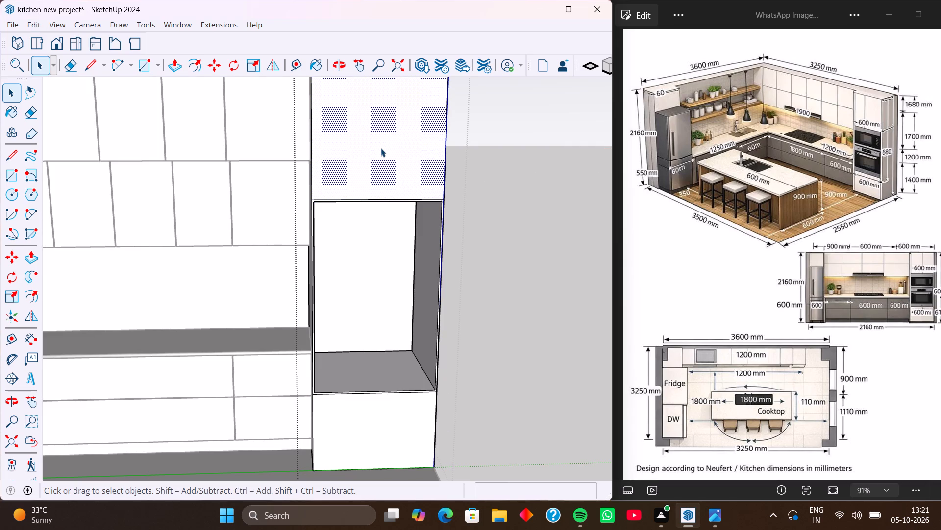
{"action": "scroll", "coordinate": [381, 148], "scroll_direction": "down", "scroll_amount": 2}
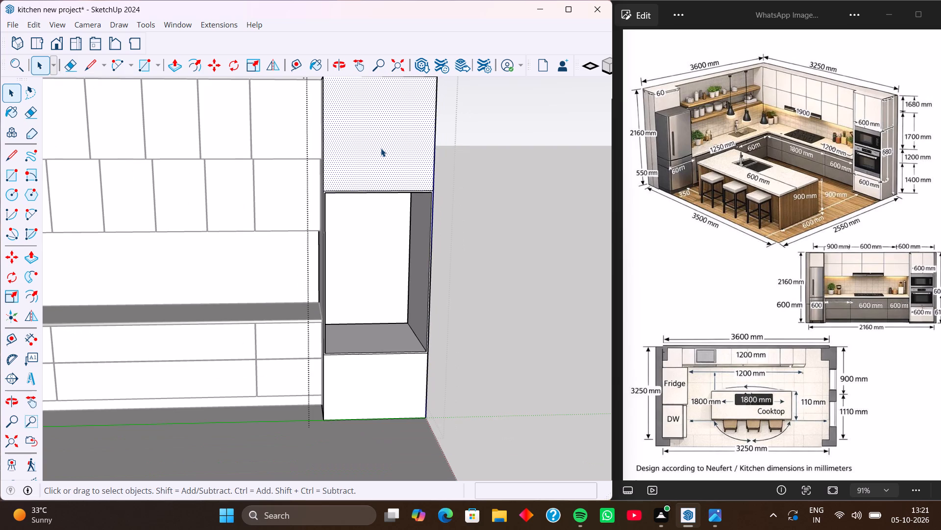
{"action": "middle_click_drag", "start_coordinate": [381, 148], "coordinate": [340, 221], "text": "shift"}
{"action": "middle_click_drag", "start_coordinate": [340, 221], "coordinate": [334, 221]}
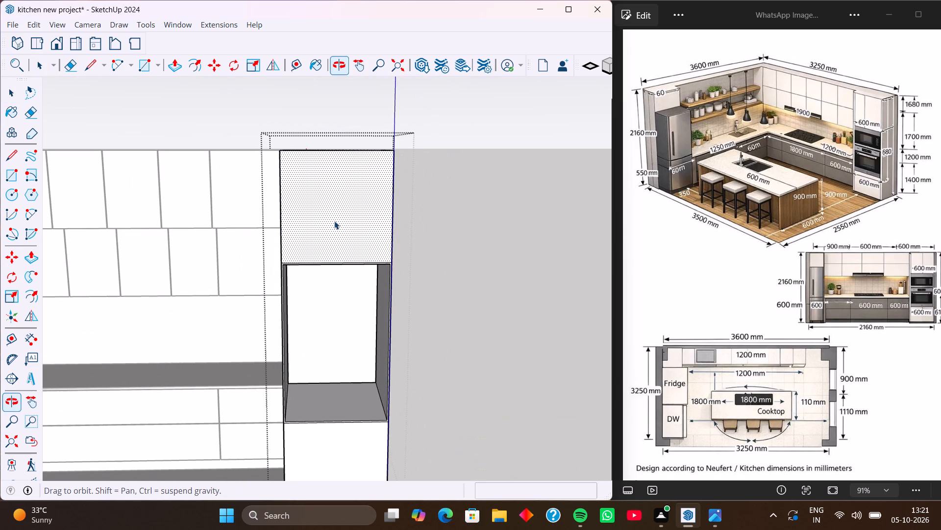
{"action": "key", "text": "p"}
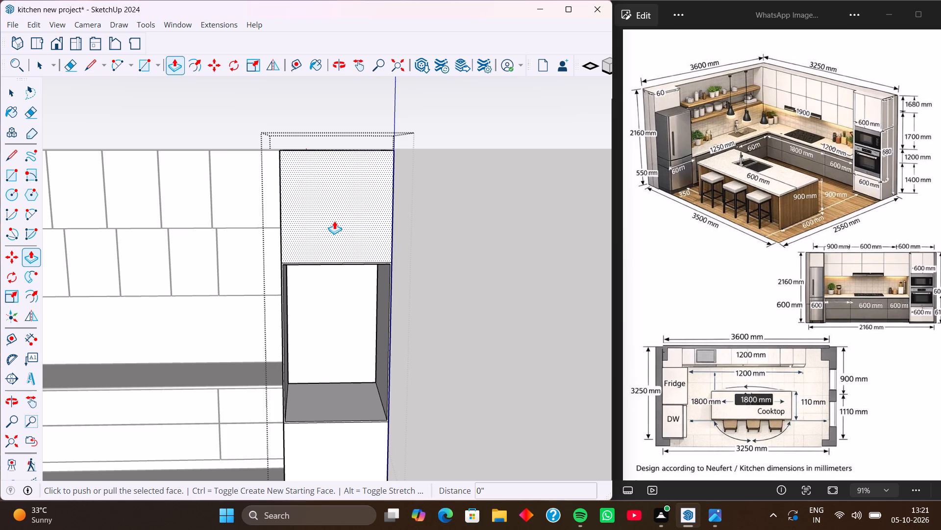
{"action": "key", "text": "f"}
{"action": "left_click", "coordinate": [334, 221]}
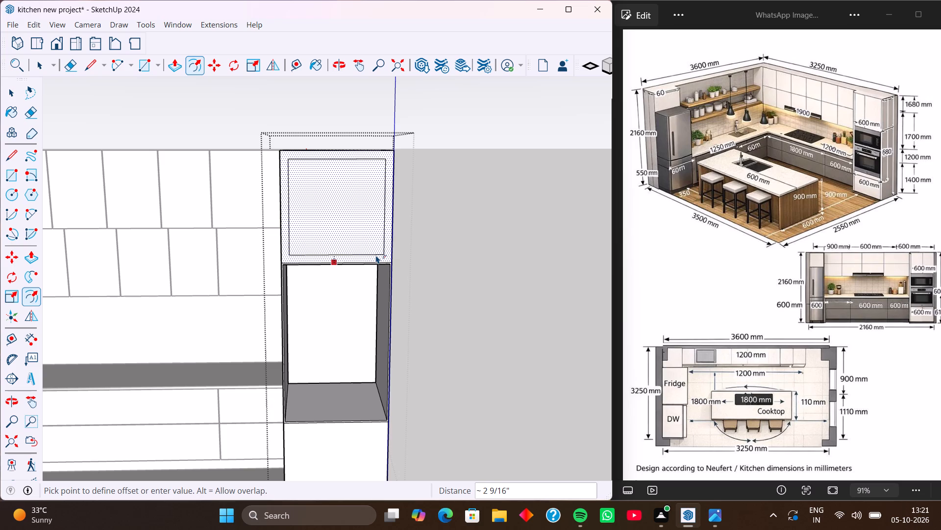
{"action": "type", "text": "0.5"}
{"action": "key", "text": "Return"}
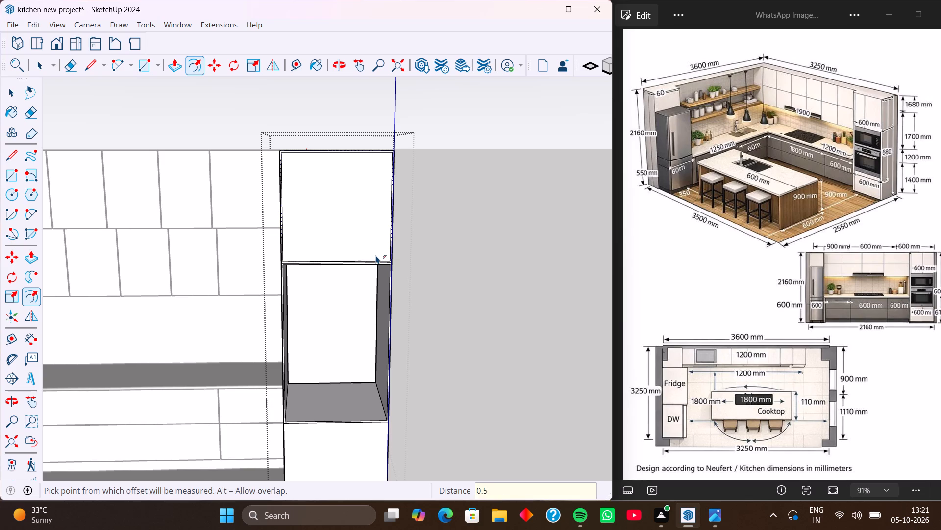
{"action": "key", "text": "Return"}
Push the inset upper face of the tall unit back 1".
{"action": "key", "text": "space"}
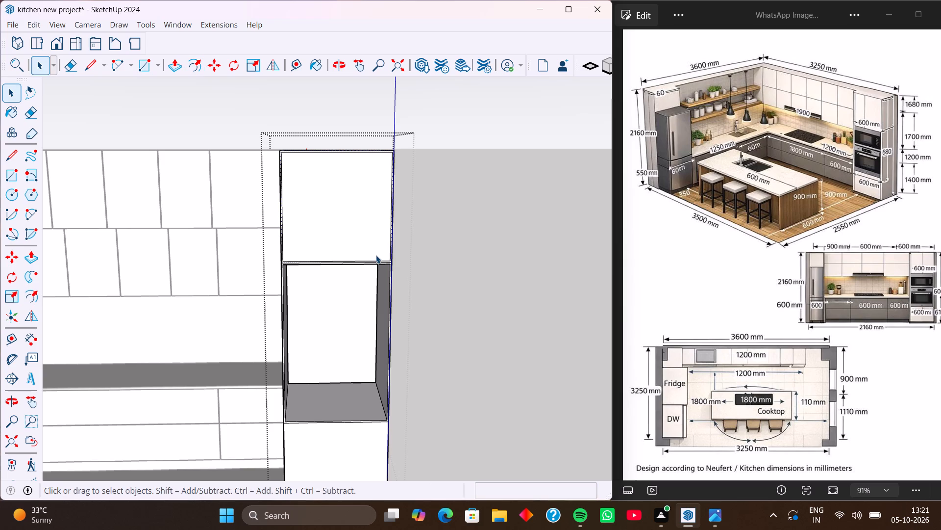
{"action": "type", "text": "p"}
{"action": "key", "text": "p"}
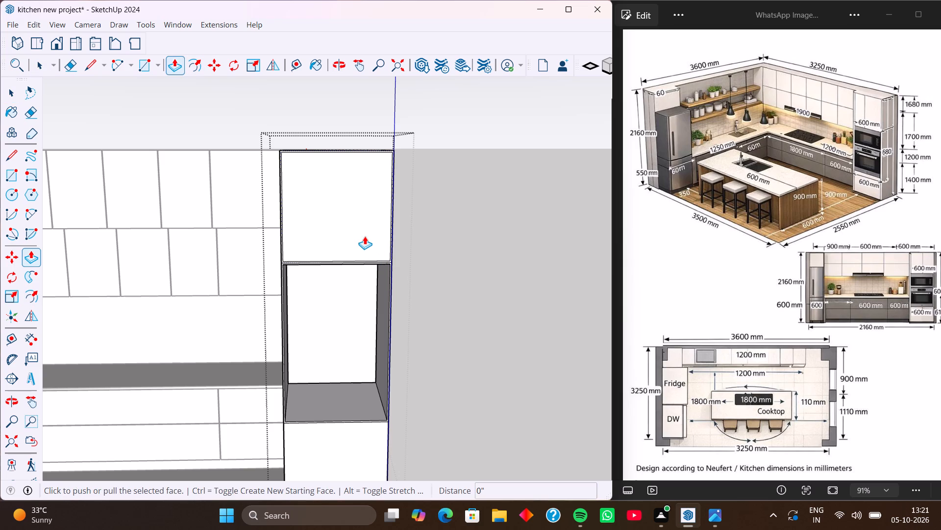
{"action": "key", "text": "space"}
{"action": "left_click", "coordinate": [365, 236]}
{"action": "key", "text": "p"}
{"action": "left_click", "coordinate": [365, 236]}
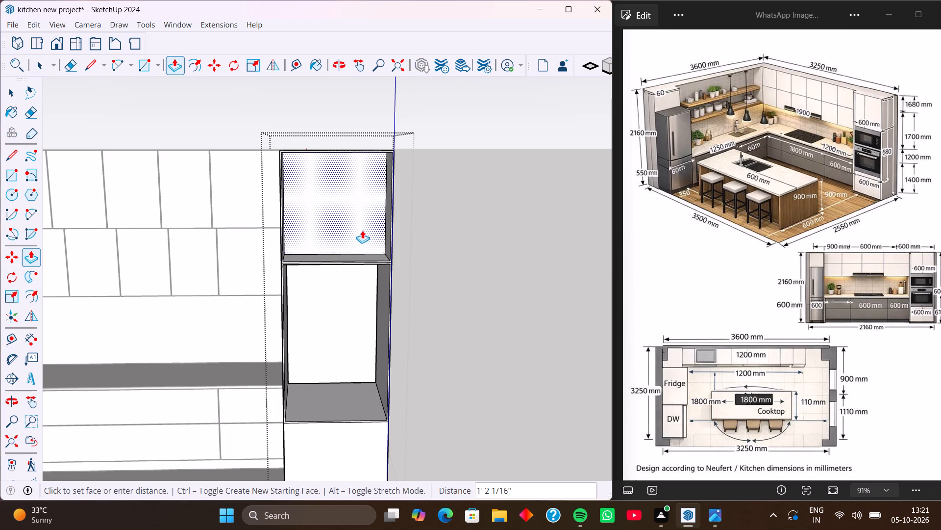
{"action": "scroll", "coordinate": [362, 230], "scroll_direction": "down", "scroll_amount": 4}
{"action": "middle_click_drag", "start_coordinate": [362, 230], "coordinate": [386, 271]}
{"action": "scroll", "coordinate": [356, 239], "scroll_direction": "up", "scroll_amount": 8}
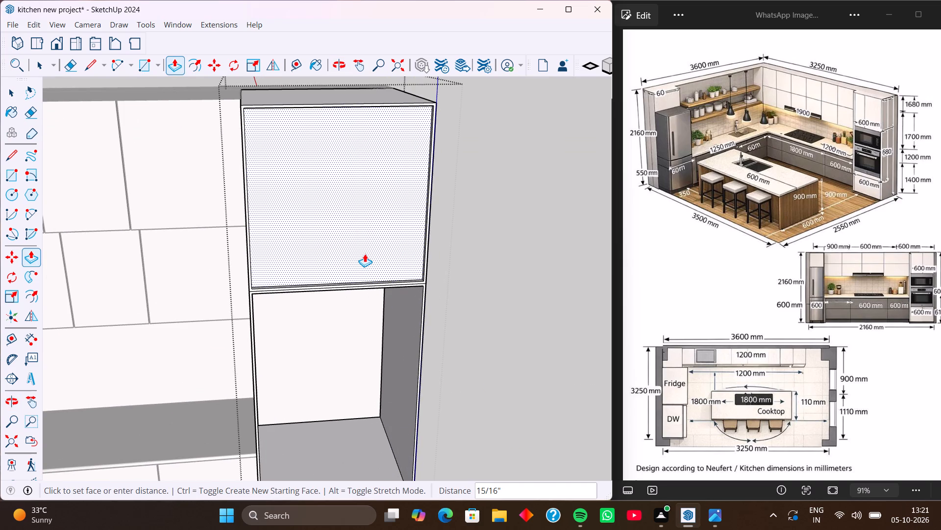
{"action": "key", "text": "1"}
{"action": "key", "text": "Return"}
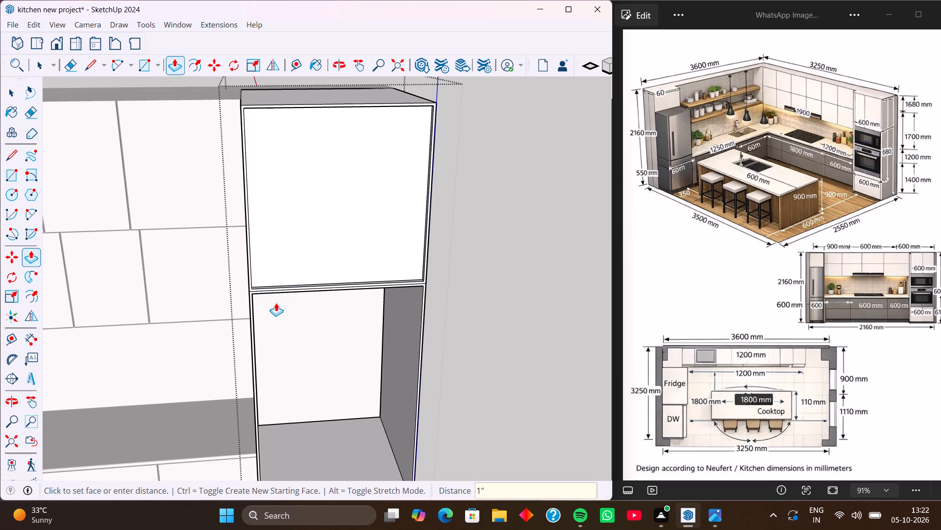
Push the narrow border around the upper inset panel back 2".
{"action": "scroll", "coordinate": [253, 287], "scroll_direction": "up", "scroll_amount": 7}
{"action": "key", "text": "space"}
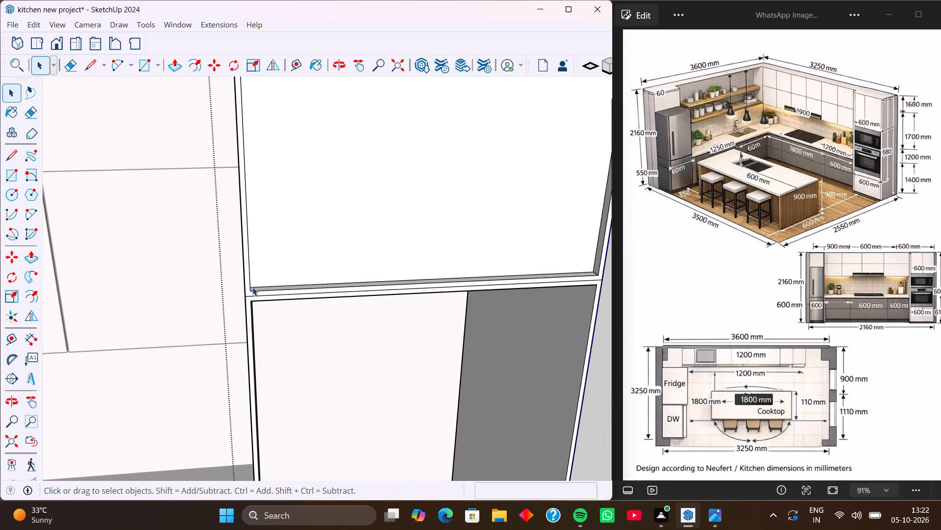
{"action": "left_click", "coordinate": [246, 287]}
{"action": "left_click", "coordinate": [247, 287]}
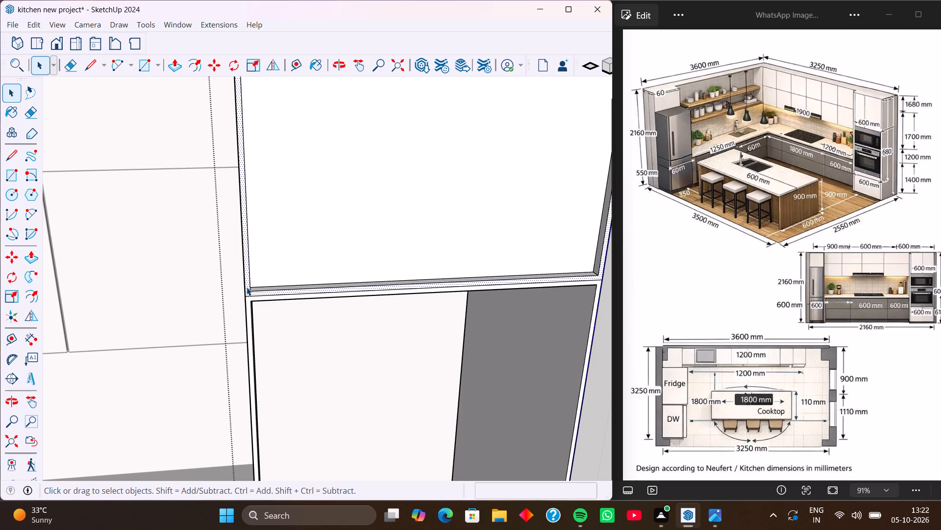
{"action": "key", "text": "p"}
{"action": "left_click", "coordinate": [247, 287]}
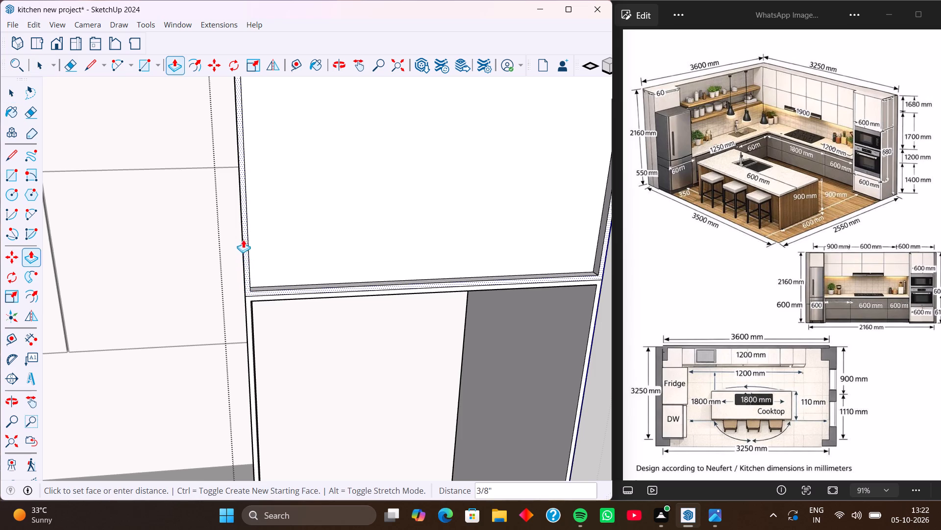
{"action": "key", "text": "2"}
{"action": "key", "text": "Return"}
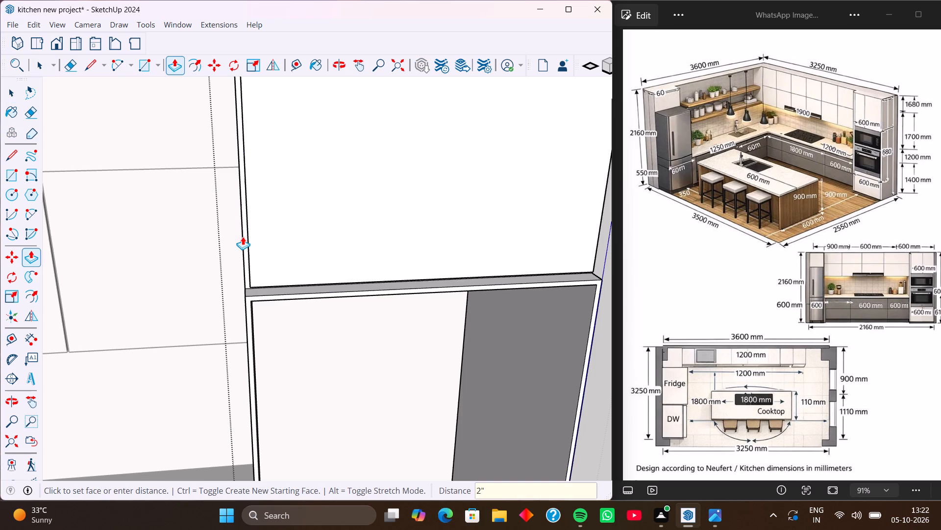
Push the narrow border around the oven niche back by the same distance as the upper border.
{"action": "double_click", "coordinate": [248, 311]}
{"action": "scroll", "coordinate": [252, 294], "scroll_direction": "down", "scroll_amount": 5}
{"action": "scroll", "coordinate": [274, 296], "scroll_direction": "up", "scroll_amount": 5}
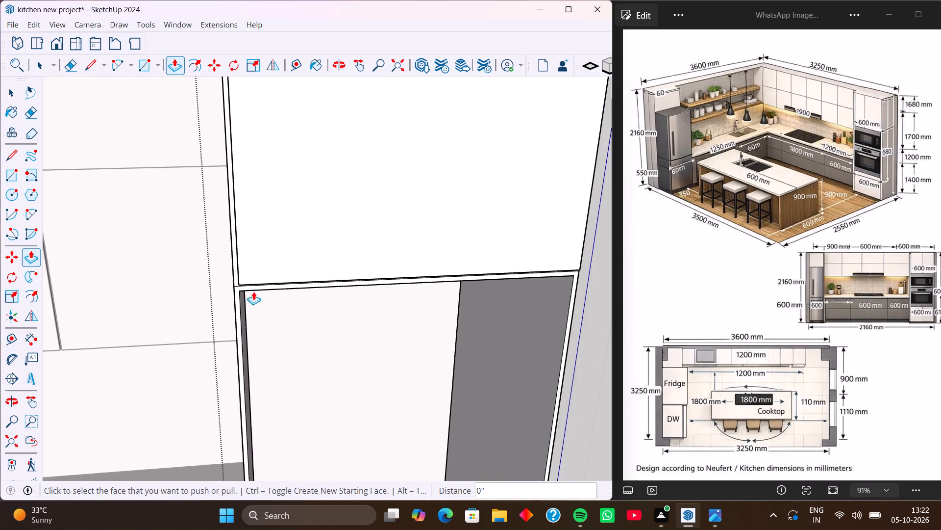
{"action": "scroll", "coordinate": [253, 291], "scroll_direction": "up", "scroll_amount": 11}
{"action": "scroll", "coordinate": [236, 287], "scroll_direction": "down", "scroll_amount": 5}
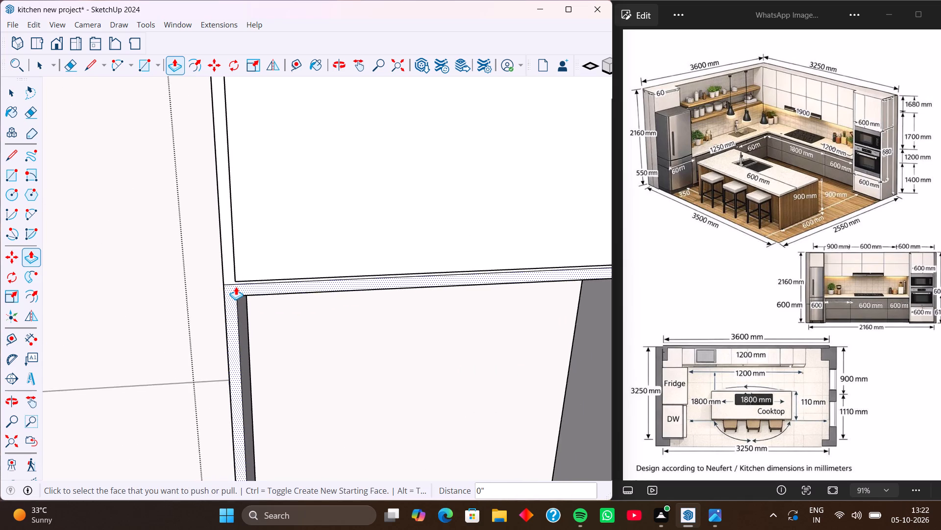
Offset the outline of the tall unit's lower front face, below the oven niche, 0.5" inward.
{"action": "scroll", "coordinate": [236, 287], "scroll_direction": "down", "scroll_amount": 5}
{"action": "scroll", "coordinate": [232, 266], "scroll_direction": "up", "scroll_amount": 20}
{"action": "scroll", "coordinate": [232, 266], "scroll_direction": "up", "scroll_amount": 1}
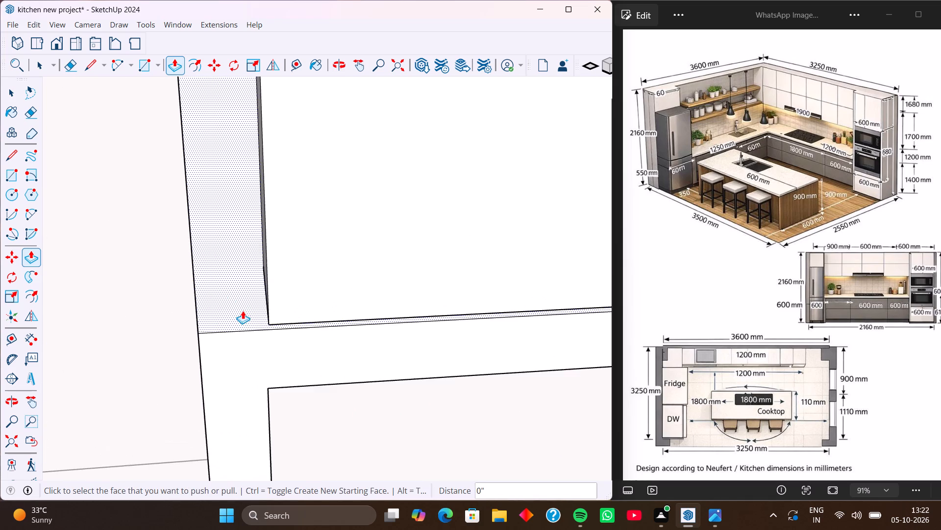
{"action": "scroll", "coordinate": [243, 311], "scroll_direction": "up", "scroll_amount": 1}
{"action": "middle_click_drag", "start_coordinate": [243, 311], "coordinate": [259, 142]}
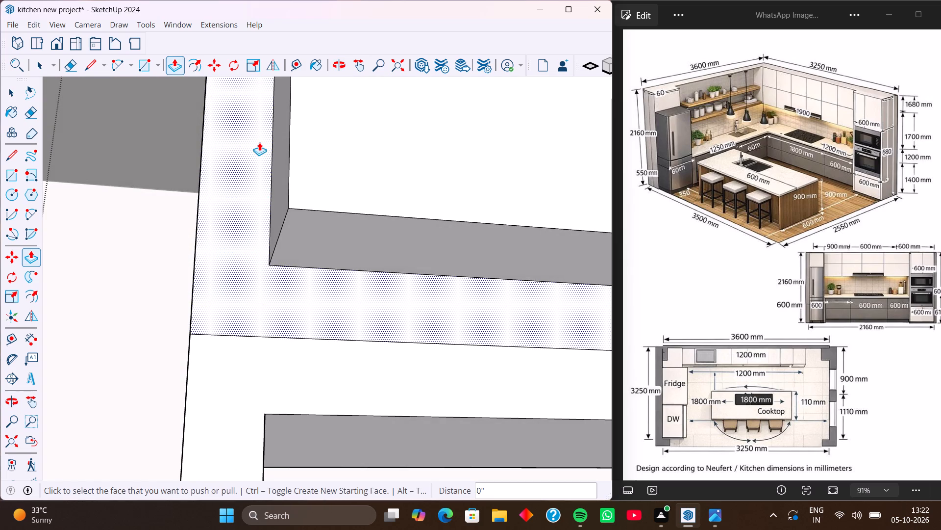
{"action": "scroll", "coordinate": [224, 309], "scroll_direction": "down", "scroll_amount": 20}
{"action": "scroll", "coordinate": [224, 309], "scroll_direction": "down", "scroll_amount": 11}
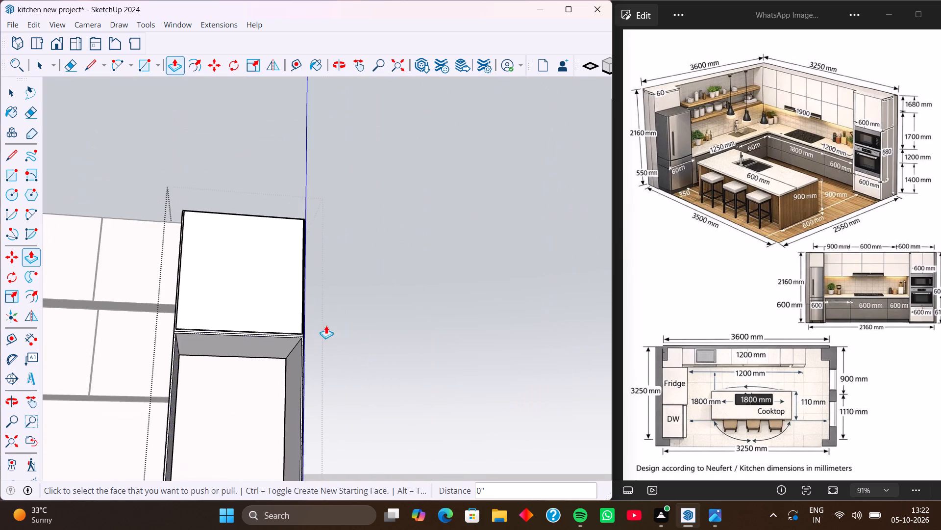
{"action": "scroll", "coordinate": [326, 325], "scroll_direction": "down", "scroll_amount": 4}
{"action": "scroll", "coordinate": [205, 326], "scroll_direction": "down", "scroll_amount": 4}
{"action": "scroll", "coordinate": [223, 399], "scroll_direction": "down", "scroll_amount": 6}
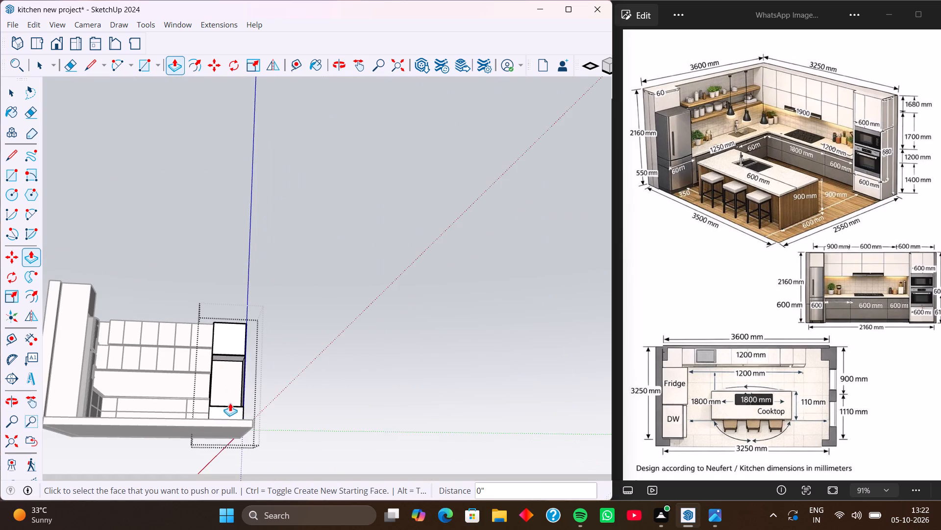
{"action": "middle_click_drag", "start_coordinate": [230, 403], "coordinate": [218, 335], "text": "shift"}
{"action": "middle_click_drag", "start_coordinate": [218, 335], "coordinate": [210, 486]}
{"action": "scroll", "coordinate": [217, 310], "scroll_direction": "up", "scroll_amount": 16}
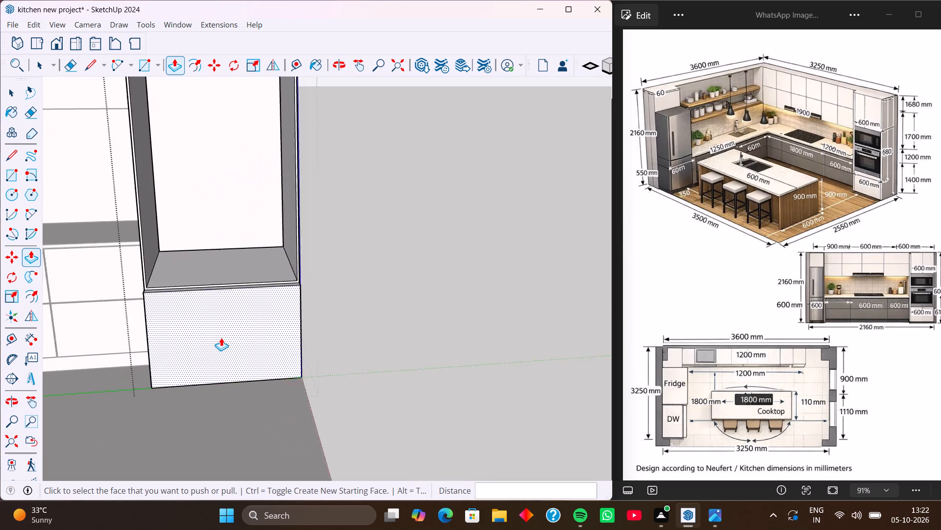
{"action": "scroll", "coordinate": [221, 338], "scroll_direction": "up", "scroll_amount": 1}
{"action": "middle_click_drag", "start_coordinate": [221, 338], "coordinate": [299, 330]}
{"action": "middle_click_drag", "start_coordinate": [225, 327], "coordinate": [242, 329]}
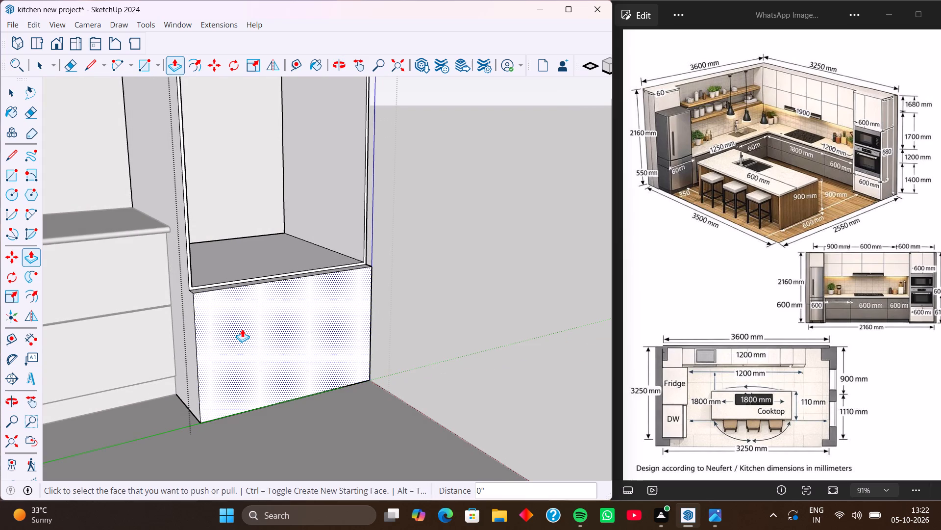
{"action": "key", "text": "space"}
{"action": "left_click", "coordinate": [242, 329]}
{"action": "middle_click_drag", "start_coordinate": [242, 329], "coordinate": [183, 322]}
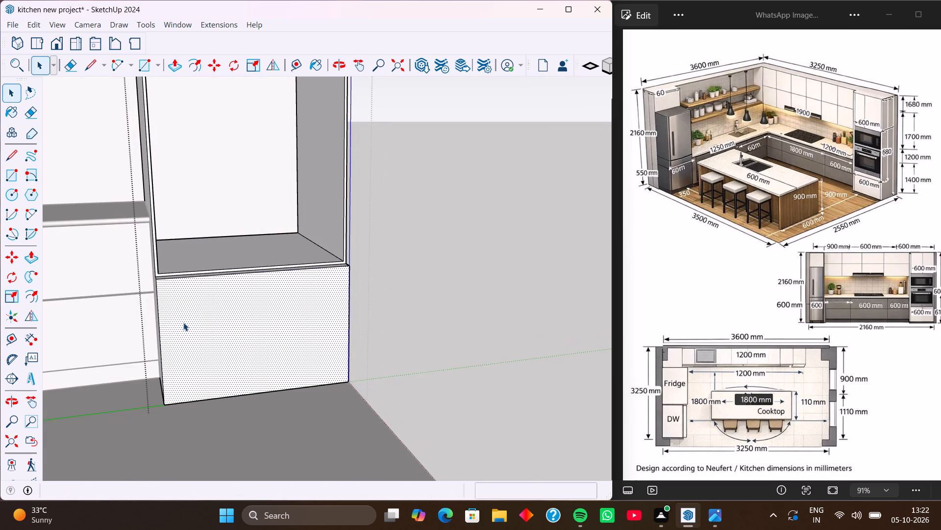
{"action": "key", "text": "f"}
{"action": "left_click", "coordinate": [183, 322]}
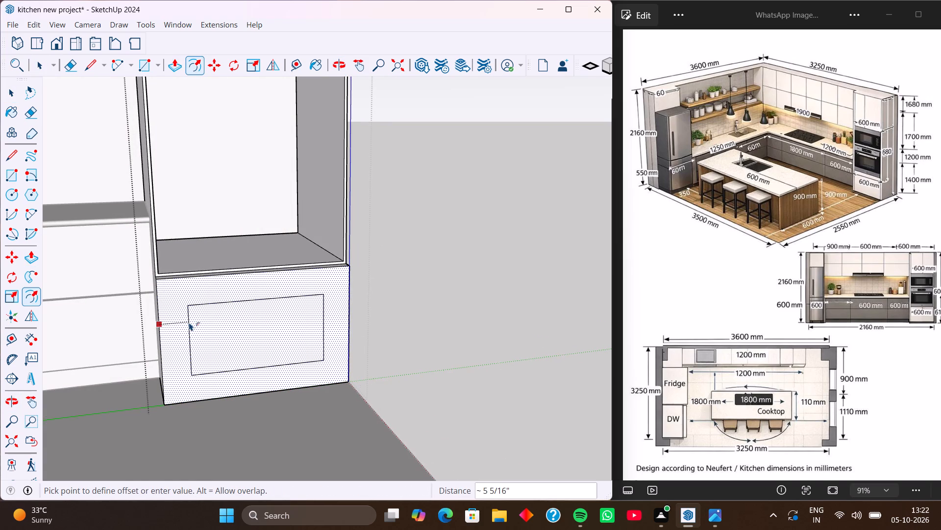
{"action": "type", "text": "0.5"}
{"action": "key", "text": "Return"}
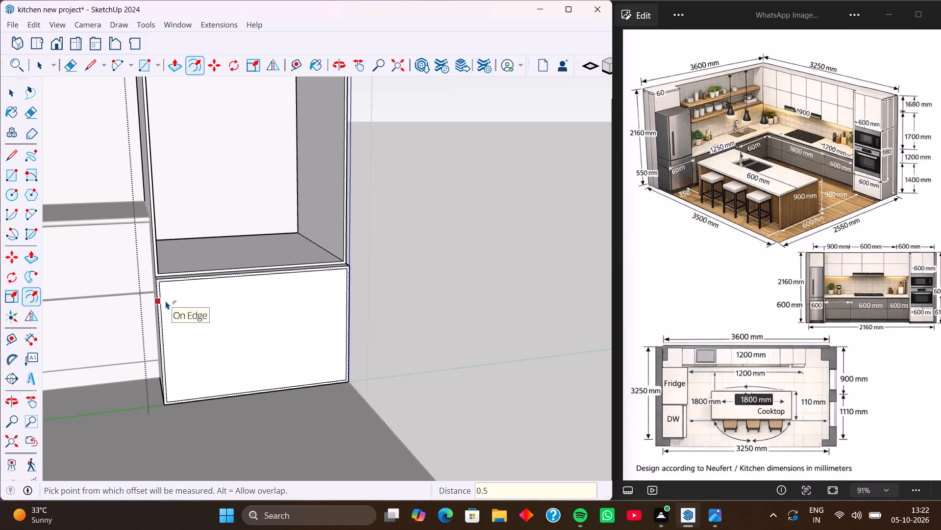
{"action": "key", "text": "space"}
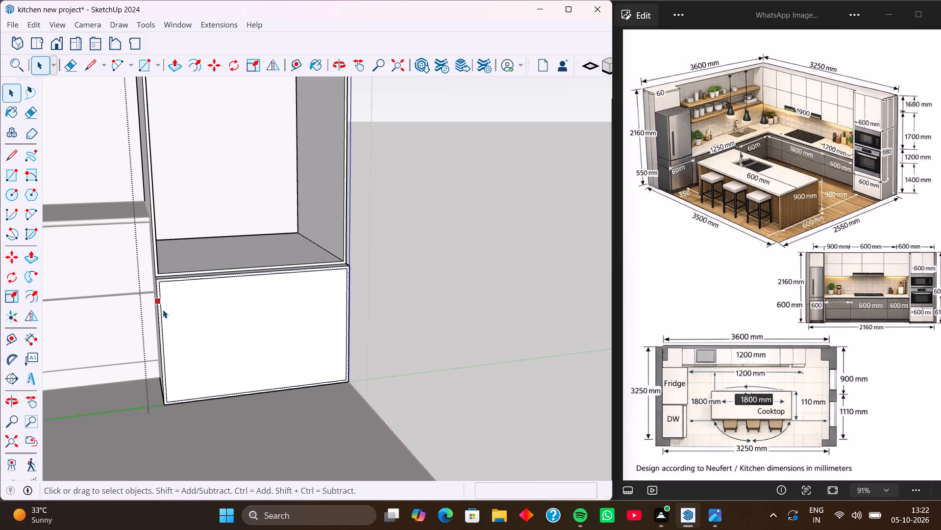
Push the narrow border around the tall unit's lower inset panel back 2".
{"action": "key", "text": "p"}
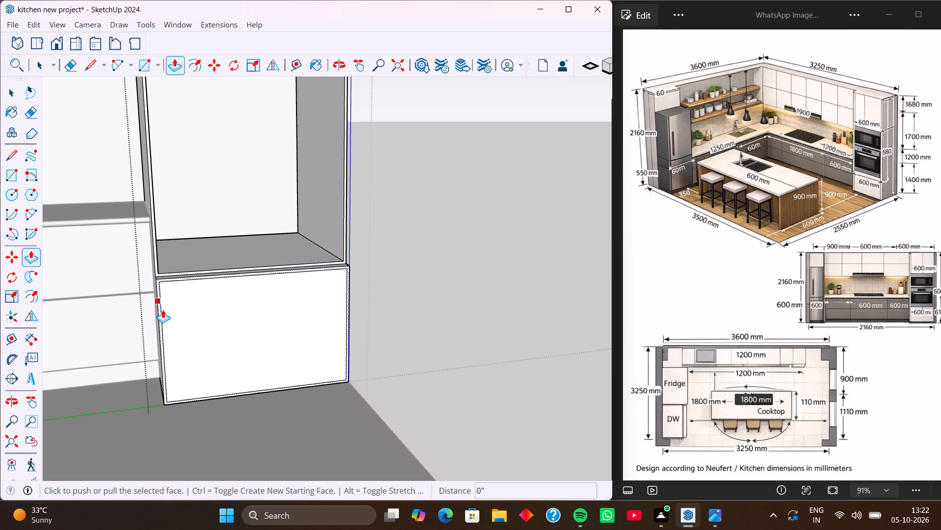
{"action": "left_click", "coordinate": [160, 311]}
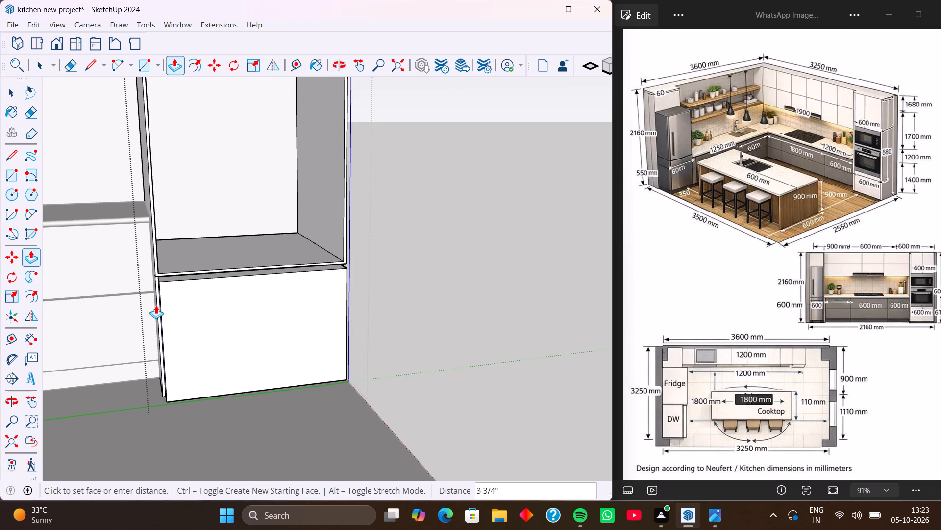
{"action": "key", "text": "2"}
{"action": "key", "text": "Return"}
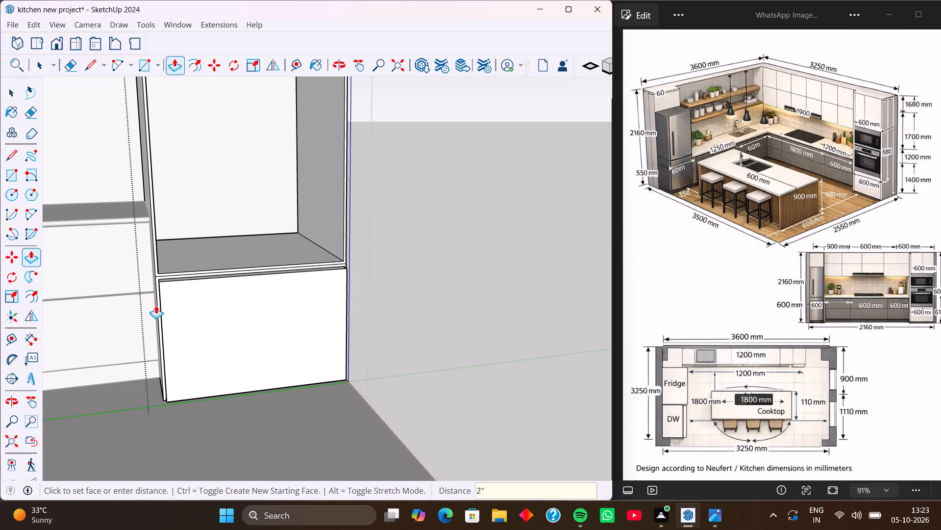
{"action": "key", "text": "space"}
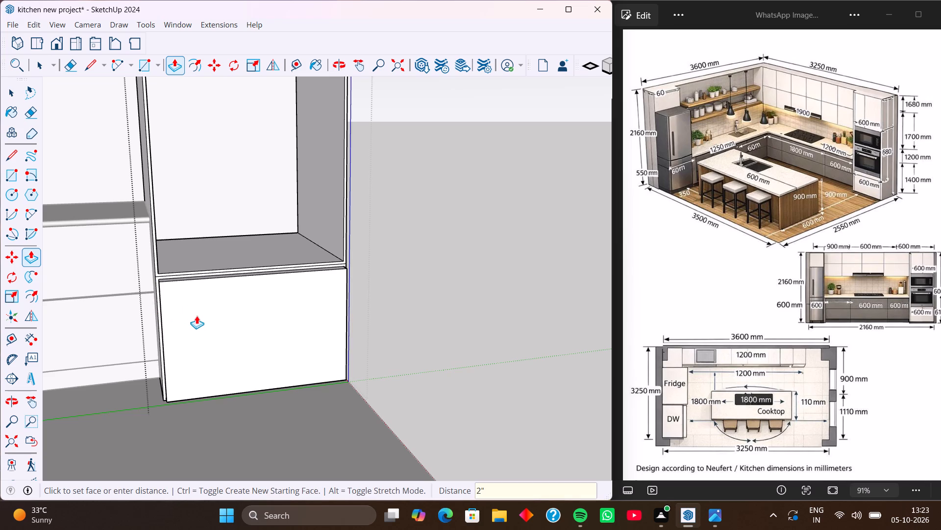
Push the lower inset panel of the tall unit back 1" and close the group.
{"action": "left_click", "coordinate": [197, 316]}
{"action": "left_click", "coordinate": [197, 316]}
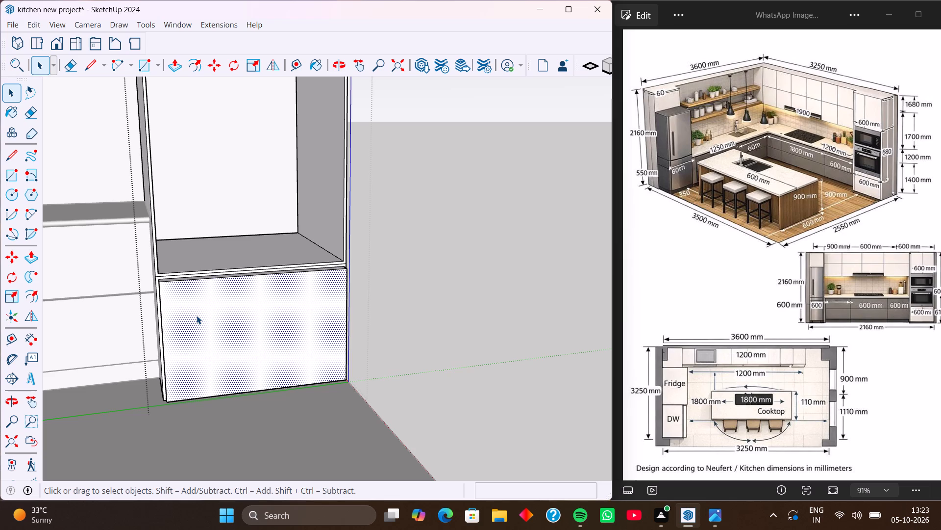
{"action": "key", "text": "p"}
{"action": "left_click", "coordinate": [197, 316]}
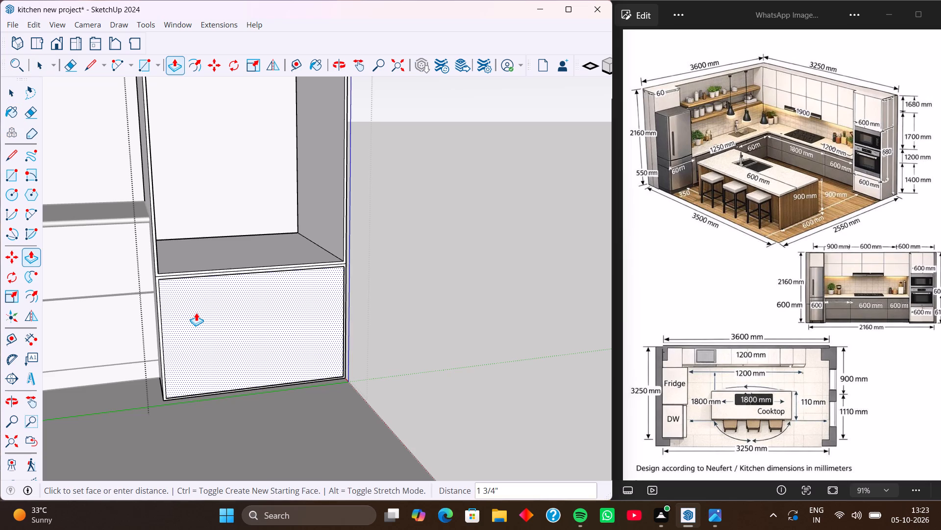
{"action": "key", "text": "1"}
{"action": "key", "text": "Return"}
{"action": "key", "text": "space"}
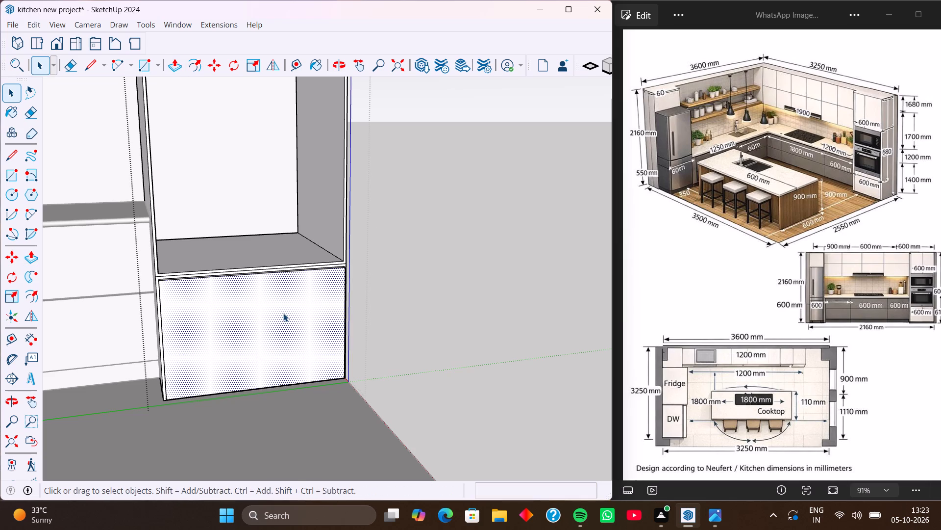
{"action": "left_click", "coordinate": [422, 318]}
Examine the whole kitchen model from several angles, including the tall oven unit and the cabinet runs.
{"action": "scroll", "coordinate": [153, 304], "scroll_direction": "down", "scroll_amount": 9}
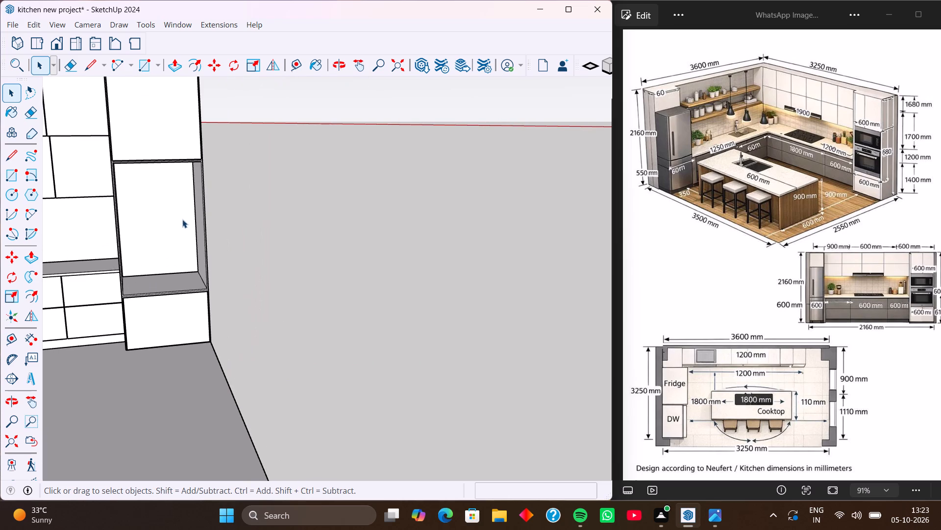
{"action": "middle_click_drag", "start_coordinate": [221, 274], "coordinate": [176, 283]}
{"action": "scroll", "coordinate": [148, 273], "scroll_direction": "down", "scroll_amount": 4}
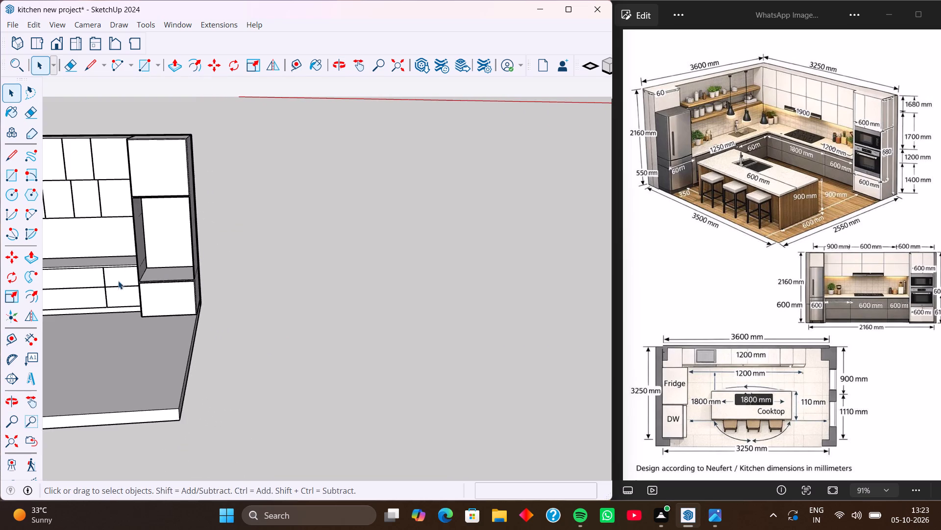
{"action": "scroll", "coordinate": [111, 276], "scroll_direction": "down", "scroll_amount": 3}
{"action": "middle_click_drag", "start_coordinate": [85, 268], "coordinate": [241, 295]}
{"action": "middle_click_drag", "start_coordinate": [212, 292], "coordinate": [81, 323]}
{"action": "middle_click_drag", "start_coordinate": [241, 304], "coordinate": [115, 328]}
{"action": "middle_click_drag", "start_coordinate": [235, 255], "coordinate": [169, 257]}
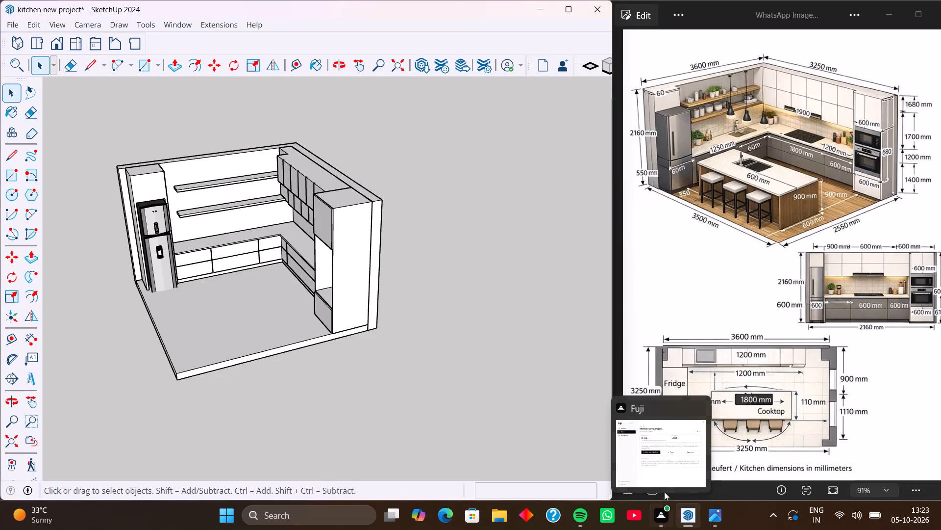
{"action": "middle_click_drag", "start_coordinate": [274, 319], "coordinate": [332, 309]}
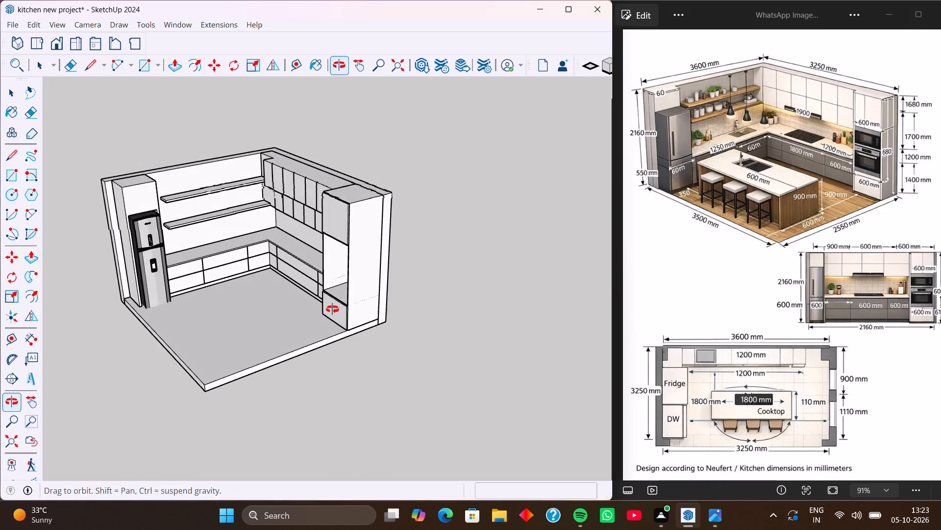
{"action": "middle_click_drag", "start_coordinate": [332, 309], "coordinate": [337, 308]}
{"action": "middle_click_drag", "start_coordinate": [306, 296], "coordinate": [371, 279]}
{"action": "middle_click_drag", "start_coordinate": [335, 285], "coordinate": [364, 271]}
{"action": "scroll", "coordinate": [292, 288], "scroll_direction": "up", "scroll_amount": 1}
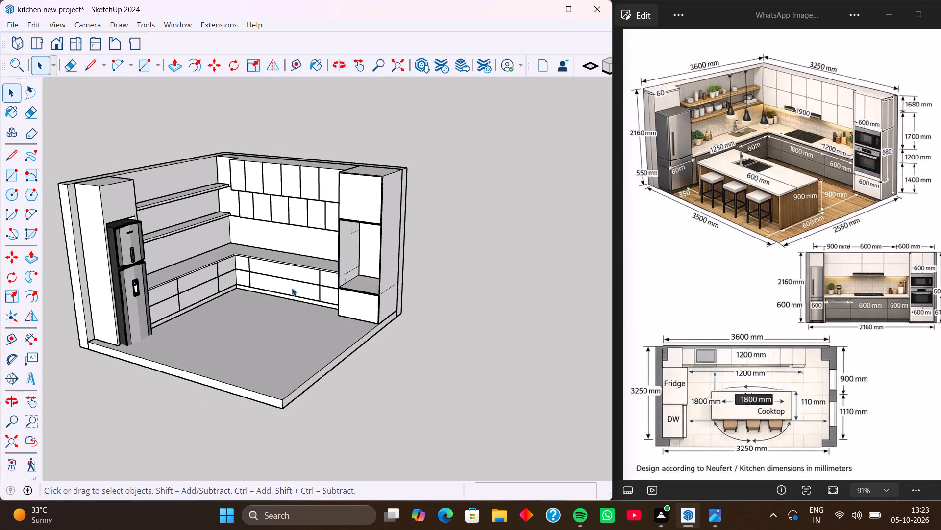
{"action": "scroll", "coordinate": [292, 288], "scroll_direction": "up", "scroll_amount": 1}
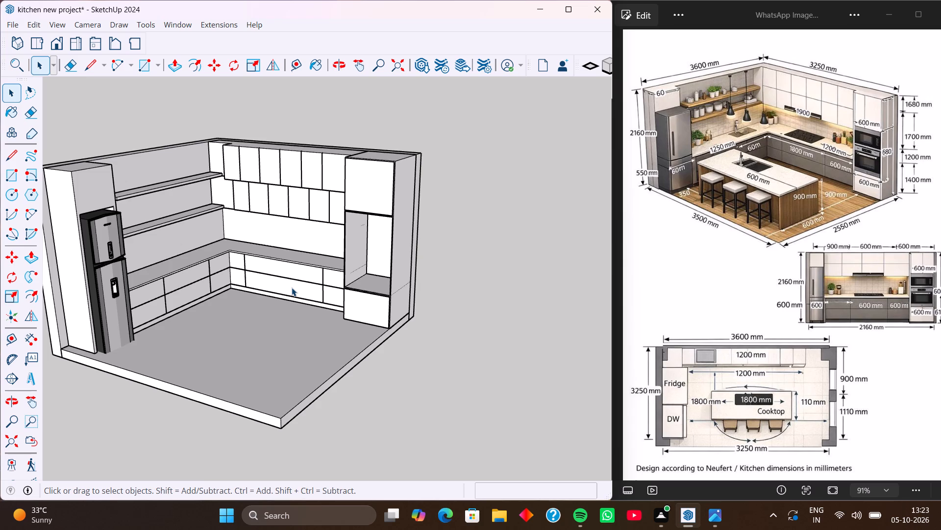
Open 3D Warehouse and search the model library for "oven".
{"action": "left_click", "coordinate": [187, 24]}
{"action": "left_click", "coordinate": [211, 122]}
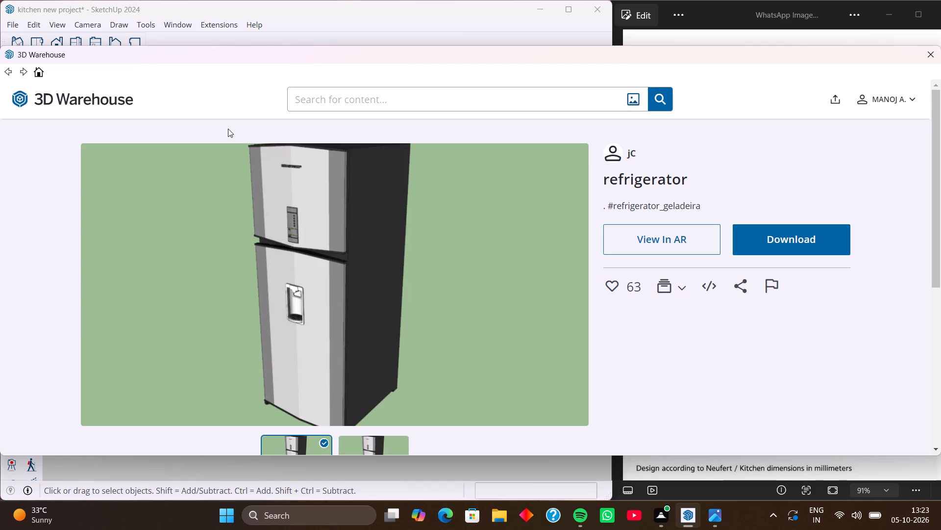
{"action": "left_click", "coordinate": [8, 74]}
{"action": "left_click", "coordinate": [313, 95]}
{"action": "type", "text": "oven"}
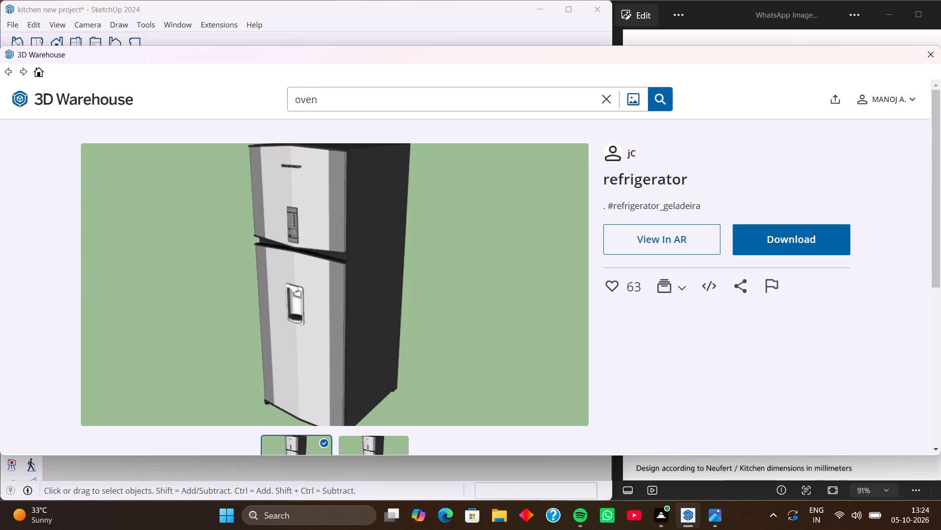
{"action": "key", "text": "Return"}
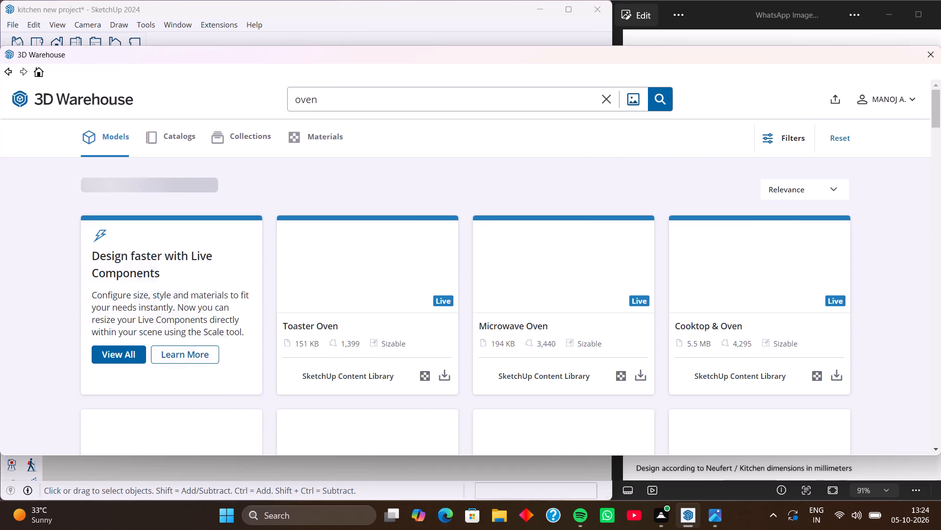
Look through the oven search results for a built-in model that suits the tall unit's open niche.
{"action": "scroll", "coordinate": [409, 208], "scroll_direction": "down", "scroll_amount": 3}
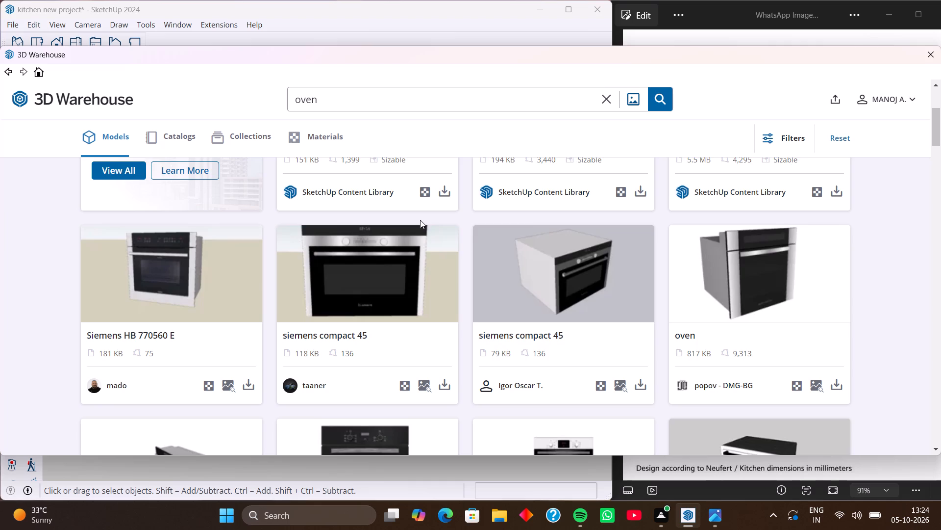
{"action": "scroll", "coordinate": [498, 233], "scroll_direction": "down", "scroll_amount": 3}
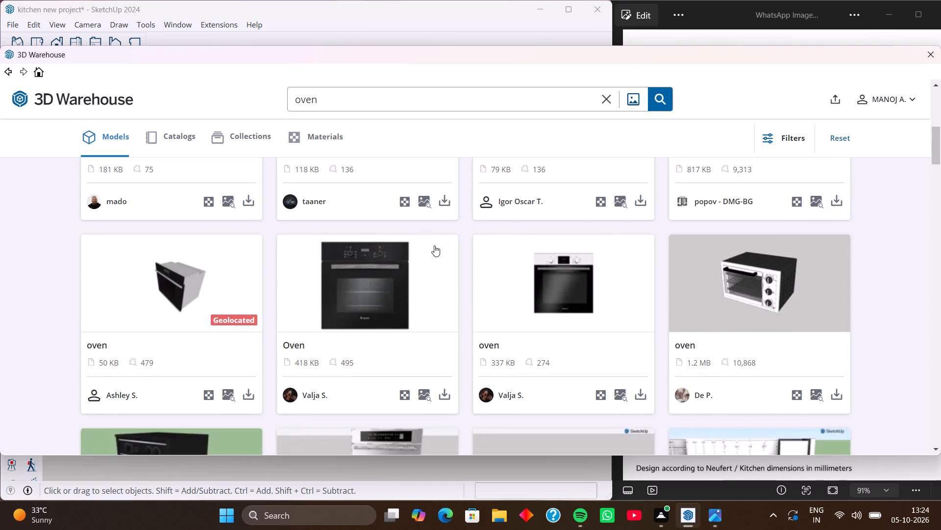
{"action": "scroll", "coordinate": [455, 245], "scroll_direction": "down", "scroll_amount": 4}
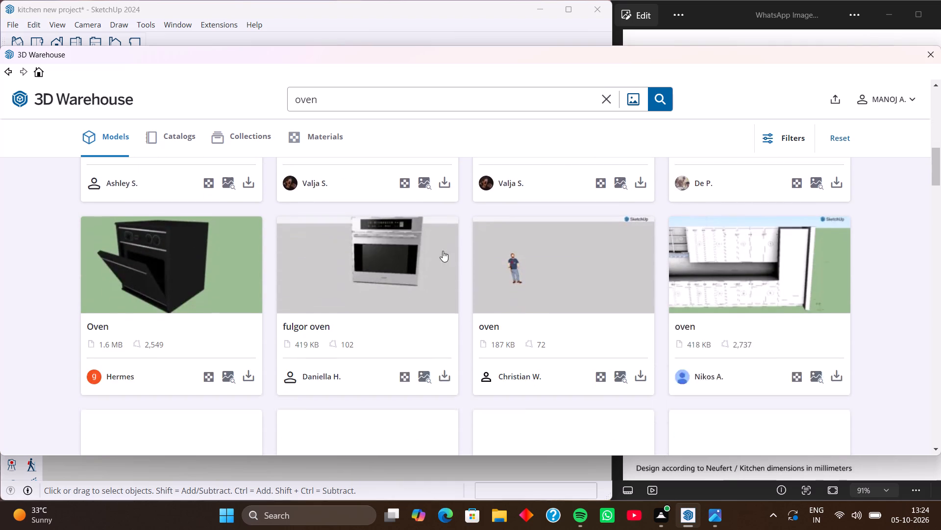
{"action": "scroll", "coordinate": [422, 241], "scroll_direction": "down", "scroll_amount": 3}
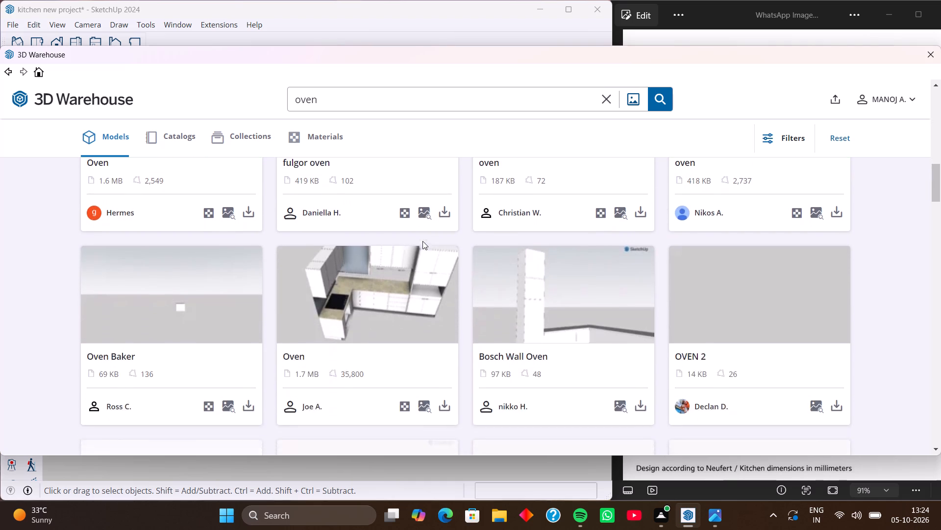
{"action": "scroll", "coordinate": [422, 241], "scroll_direction": "down", "scroll_amount": 3}
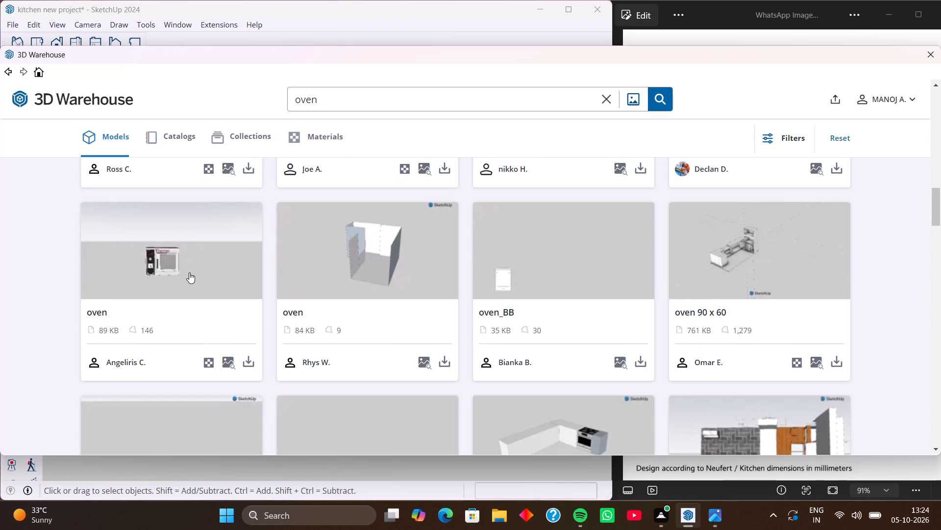
{"action": "scroll", "coordinate": [189, 272], "scroll_direction": "down", "scroll_amount": 4}
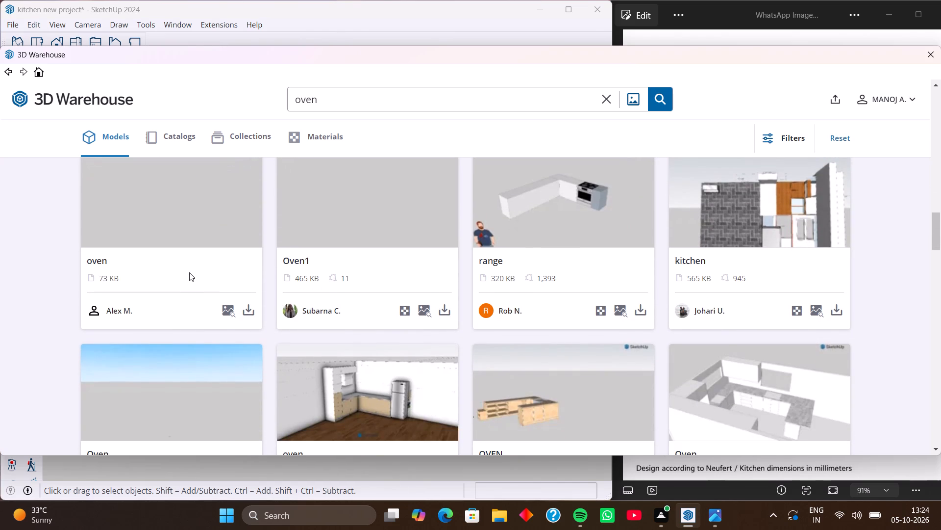
{"action": "scroll", "coordinate": [189, 272], "scroll_direction": "down", "scroll_amount": 2}
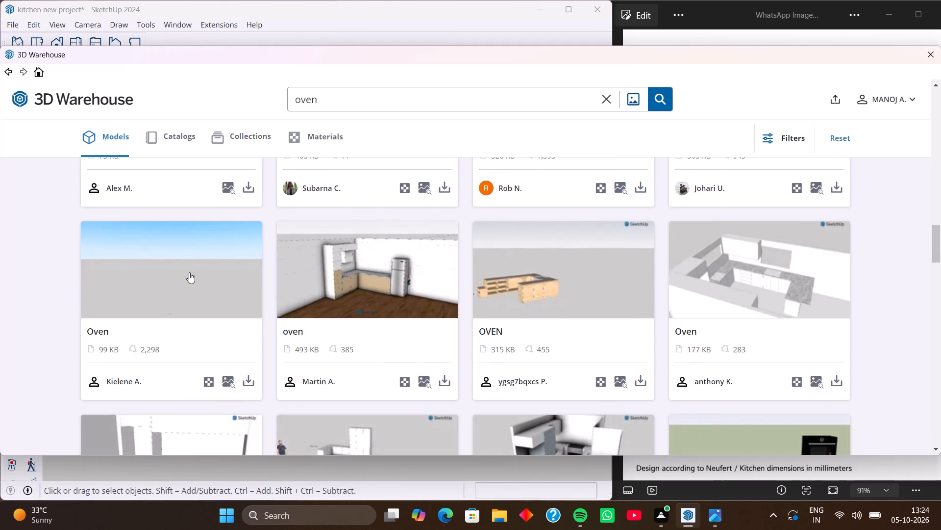
{"action": "scroll", "coordinate": [189, 272], "scroll_direction": "down", "scroll_amount": 2}
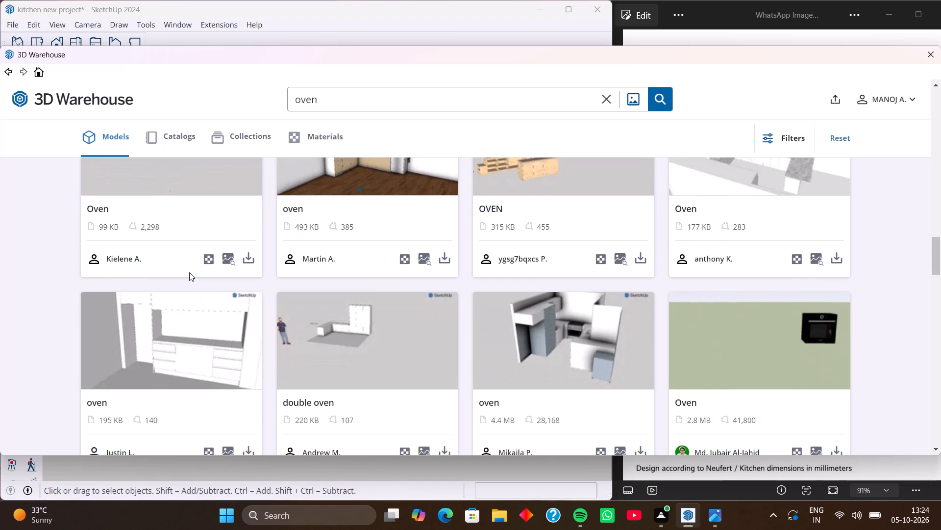
{"action": "scroll", "coordinate": [189, 272], "scroll_direction": "down", "scroll_amount": 4}
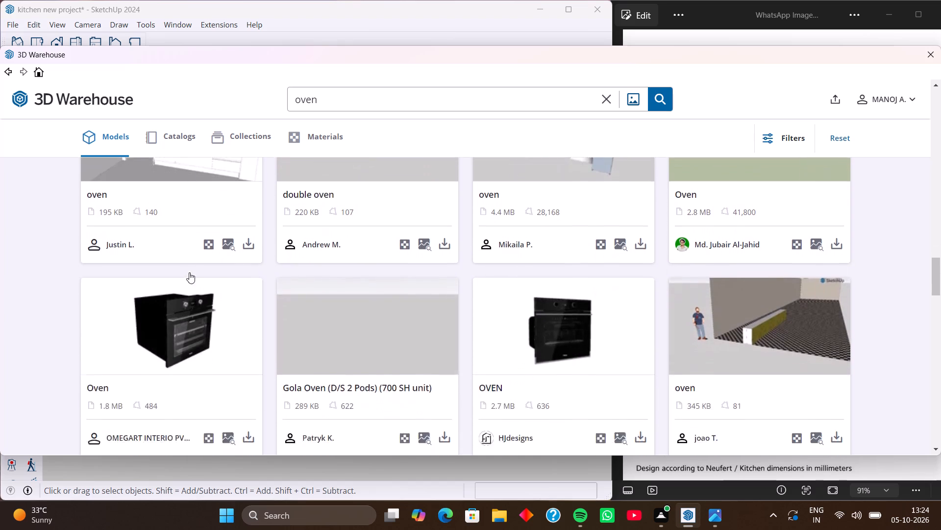
{"action": "scroll", "coordinate": [187, 273], "scroll_direction": "down", "scroll_amount": 2}
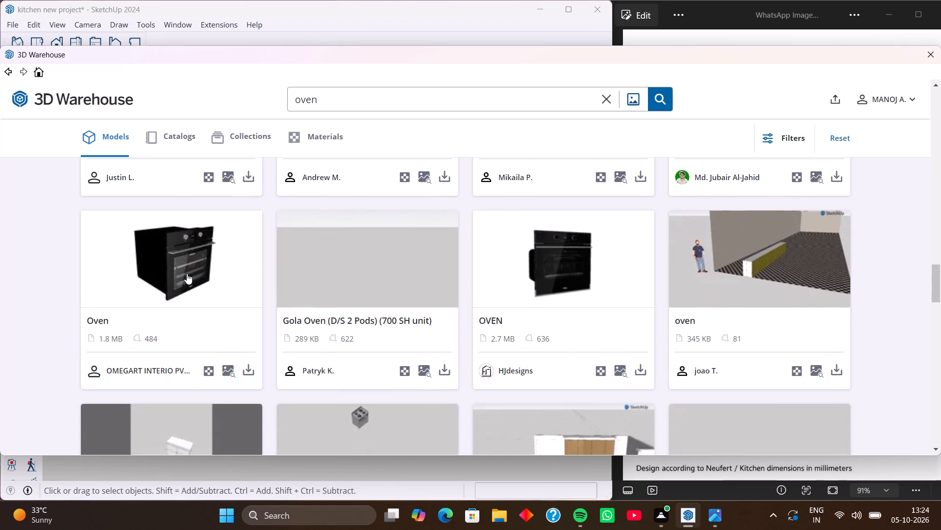
{"action": "scroll", "coordinate": [187, 273], "scroll_direction": "down", "scroll_amount": 3}
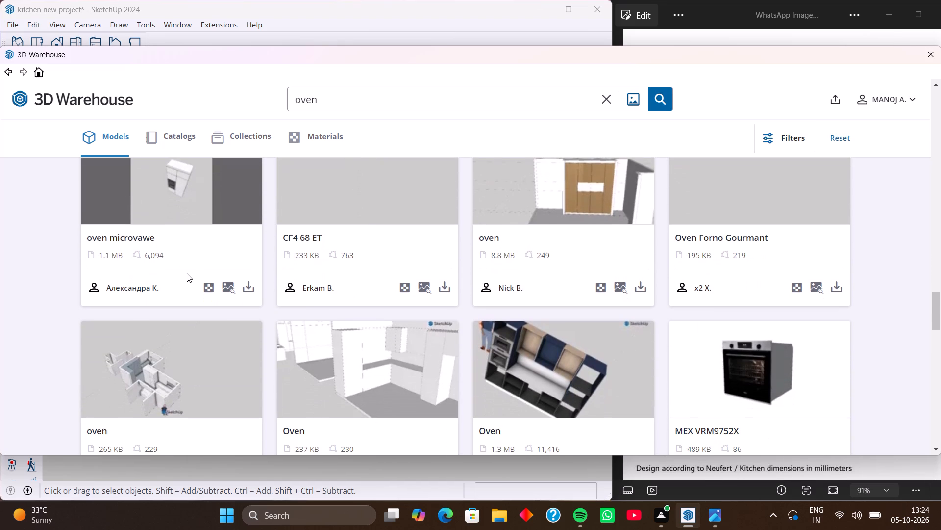
{"action": "scroll", "coordinate": [187, 273], "scroll_direction": "down", "scroll_amount": 7}
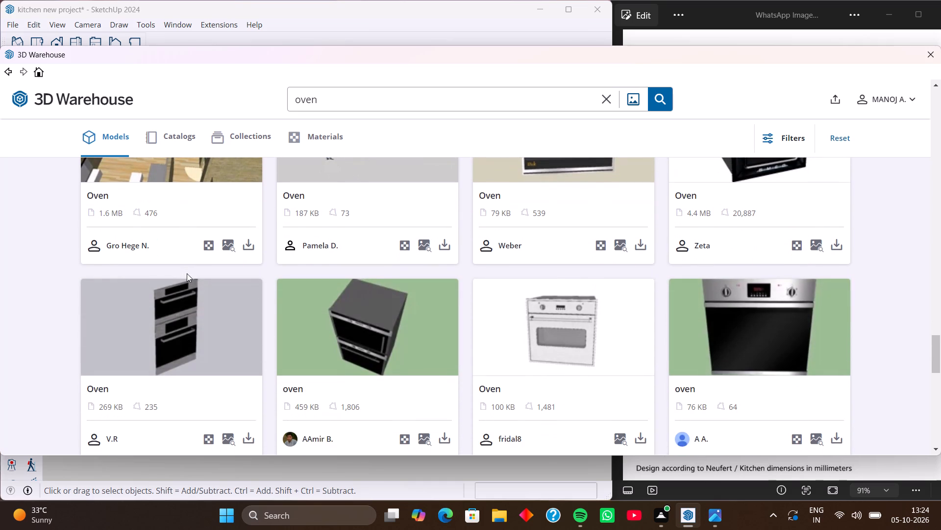
{"action": "scroll", "coordinate": [187, 273], "scroll_direction": "down", "scroll_amount": 3}
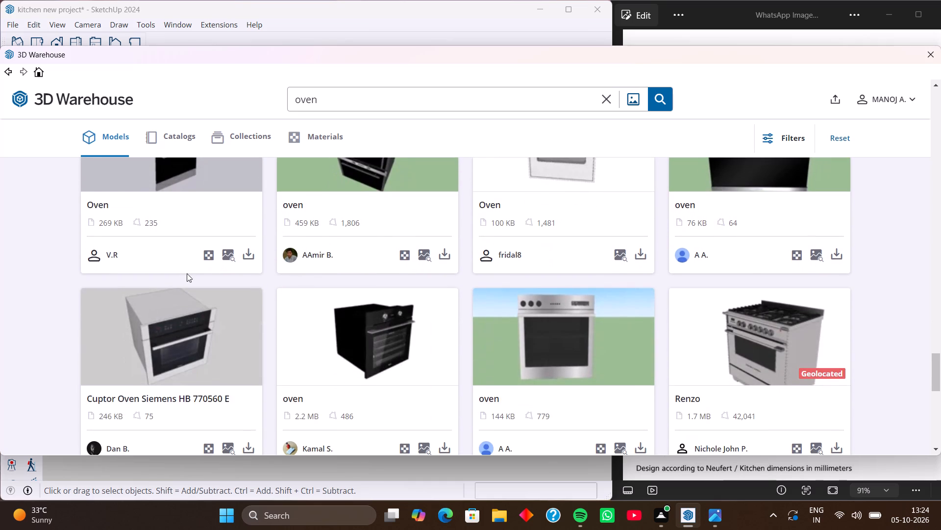
{"action": "scroll", "coordinate": [187, 273], "scroll_direction": "down", "scroll_amount": 4}
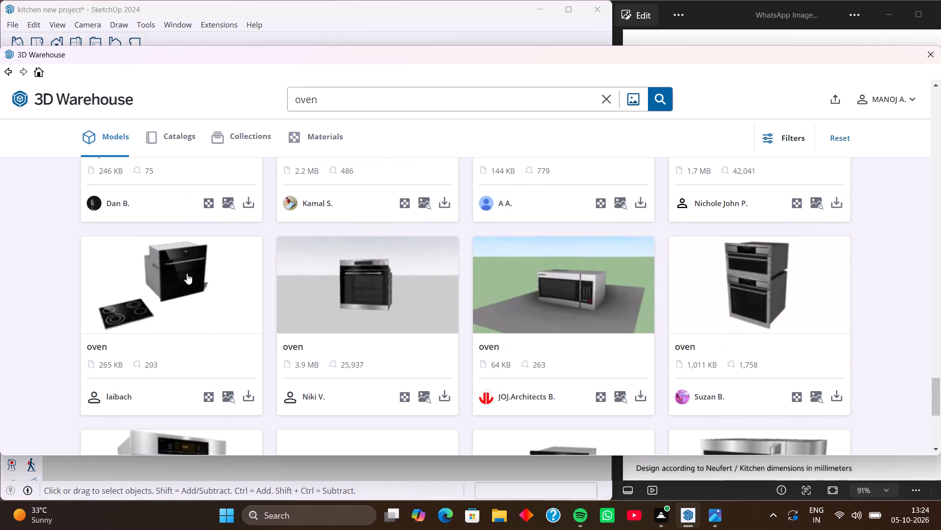
{"action": "scroll", "coordinate": [187, 273], "scroll_direction": "down", "scroll_amount": 3}
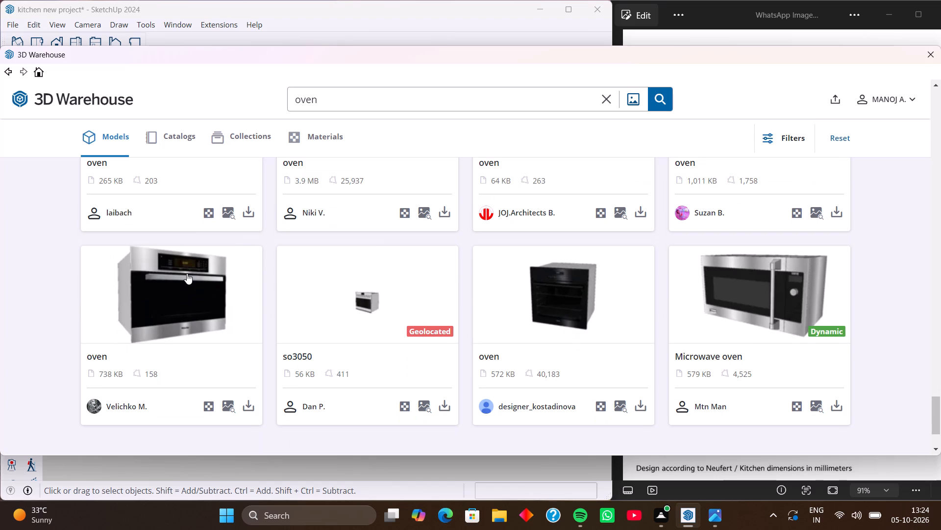
{"action": "scroll", "coordinate": [187, 273], "scroll_direction": "down", "scroll_amount": 3}
{"action": "scroll", "coordinate": [187, 273], "scroll_direction": "up", "scroll_amount": 1}
{"action": "scroll", "coordinate": [187, 273], "scroll_direction": "down", "scroll_amount": 2}
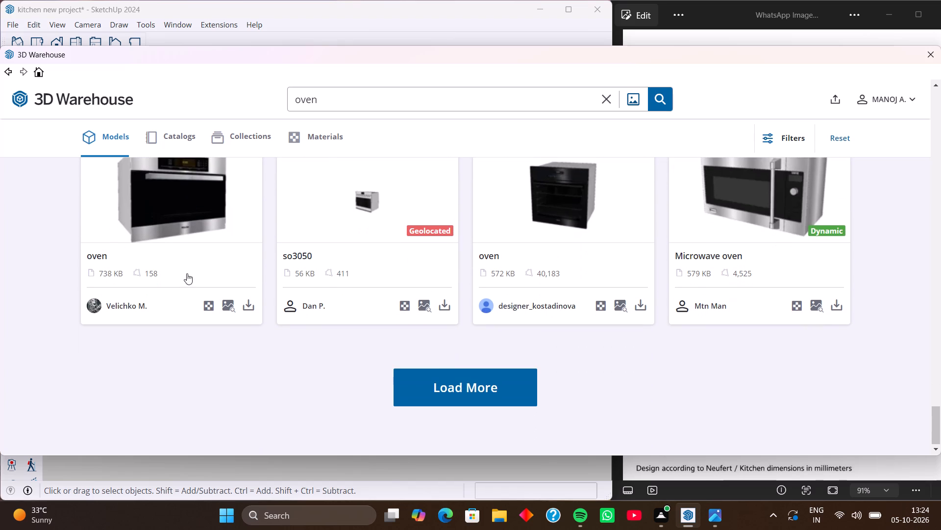
Load more oven results and examine them for a stacked built-in oven matching the reference kitchen.
{"action": "left_click", "coordinate": [472, 380]}
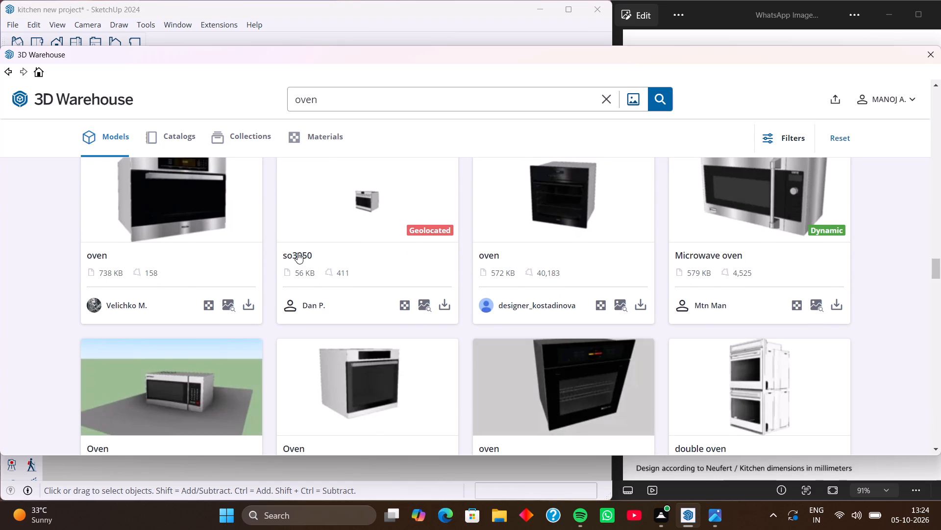
{"action": "scroll", "coordinate": [381, 271], "scroll_direction": "down", "scroll_amount": 3}
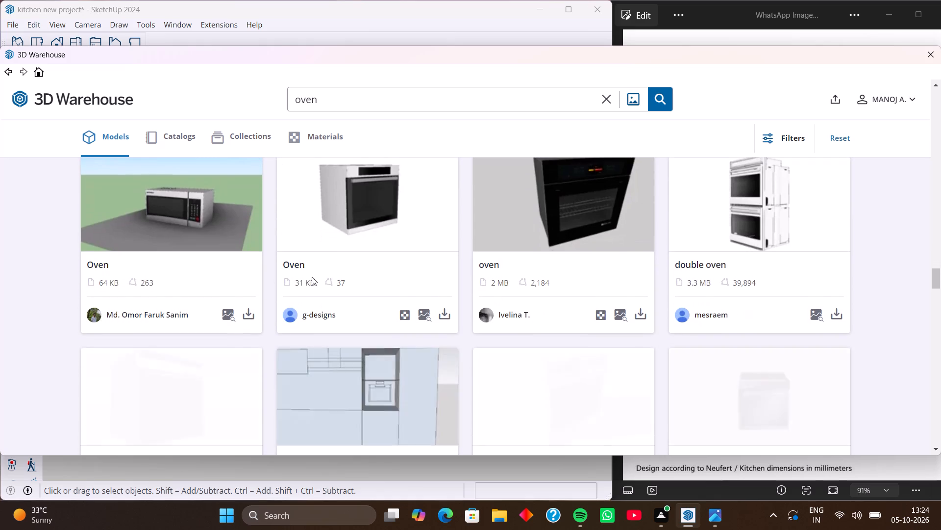
{"action": "scroll", "coordinate": [302, 287], "scroll_direction": "down", "scroll_amount": 7}
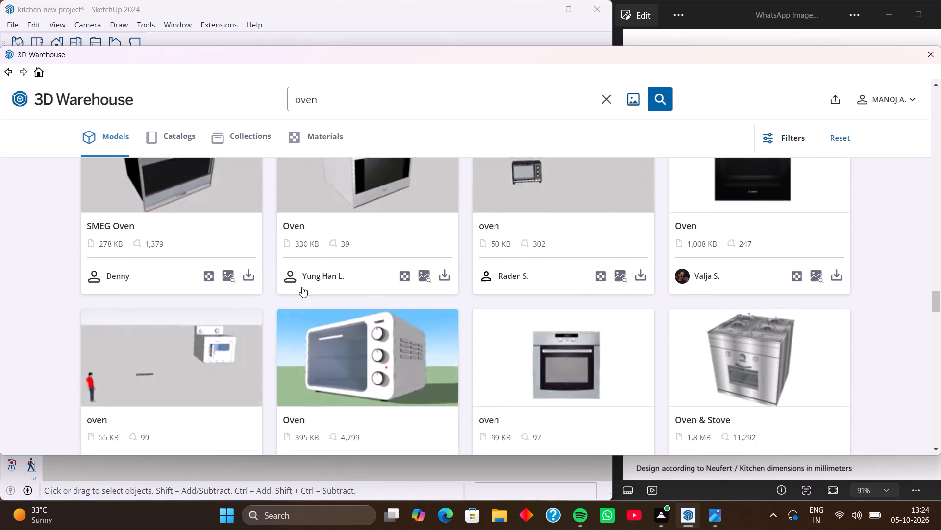
{"action": "scroll", "coordinate": [302, 287], "scroll_direction": "down", "scroll_amount": 8}
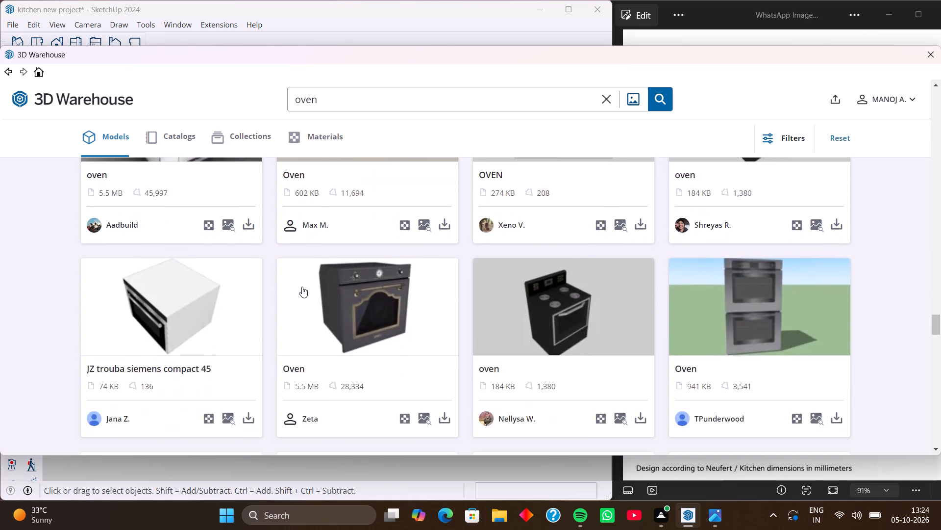
{"action": "scroll", "coordinate": [302, 287], "scroll_direction": "down", "scroll_amount": 3}
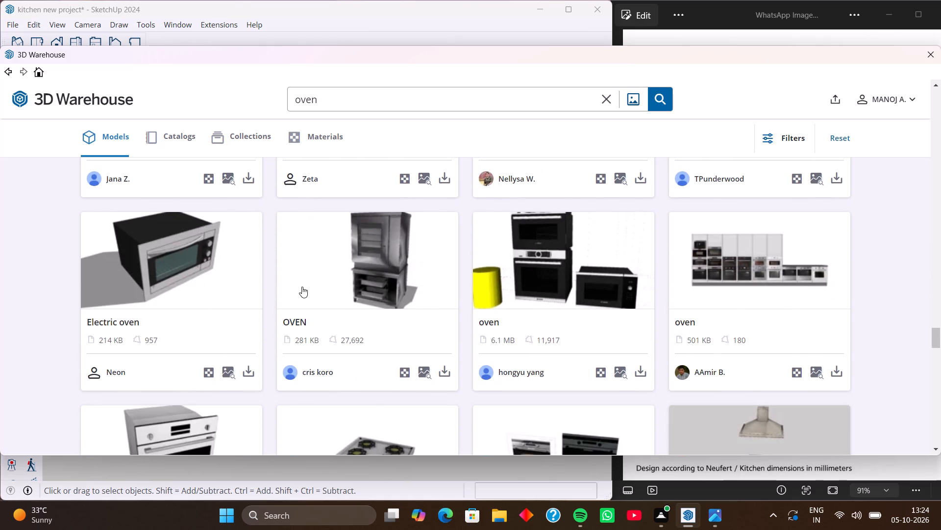
{"action": "scroll", "coordinate": [293, 303], "scroll_direction": "down", "scroll_amount": 2}
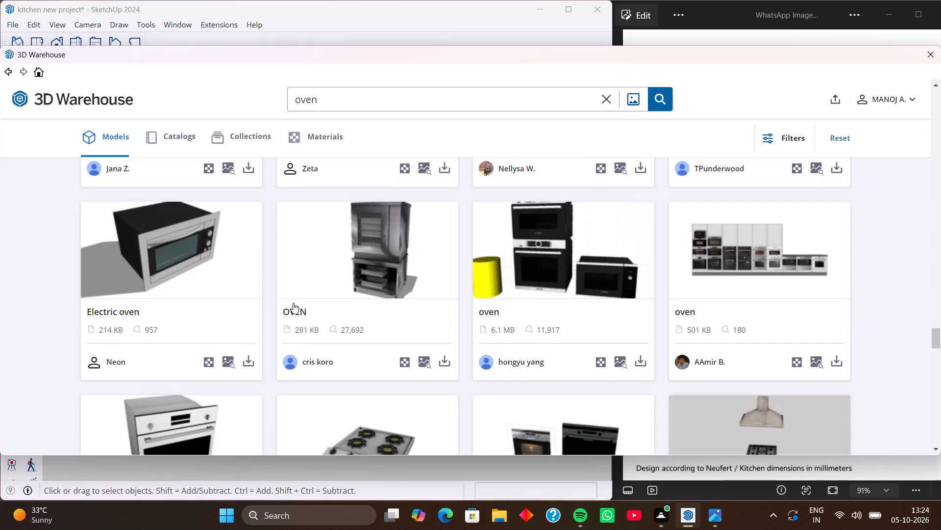
{"action": "scroll", "coordinate": [293, 303], "scroll_direction": "down", "scroll_amount": 4}
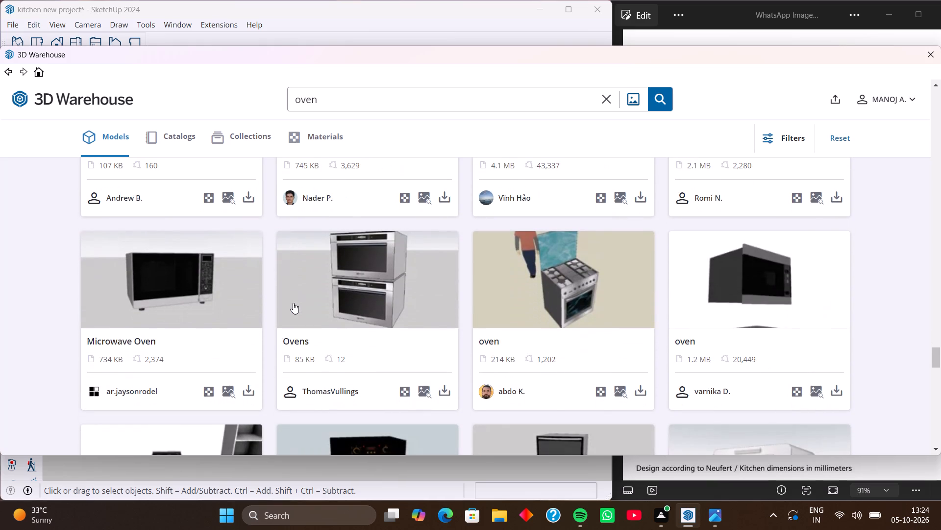
{"action": "scroll", "coordinate": [293, 303], "scroll_direction": "down", "scroll_amount": 2}
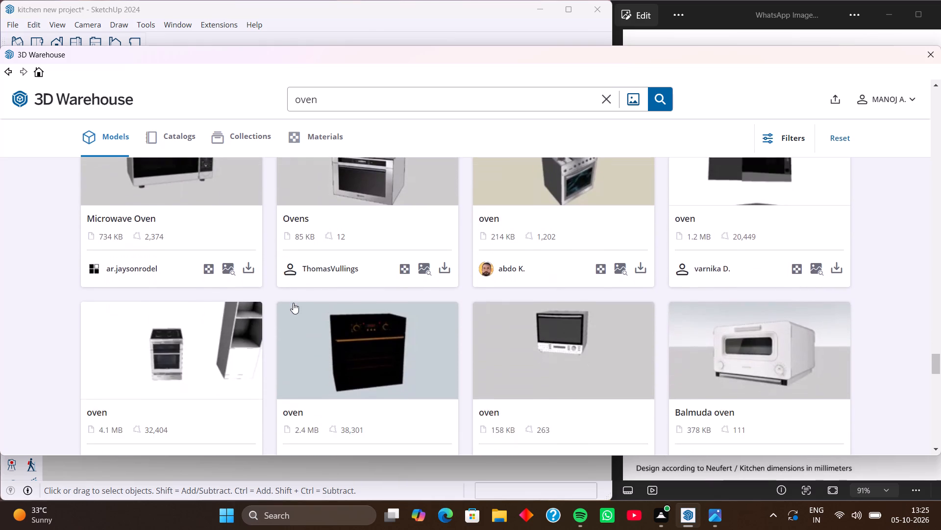
{"action": "scroll", "coordinate": [293, 303], "scroll_direction": "down", "scroll_amount": 9}
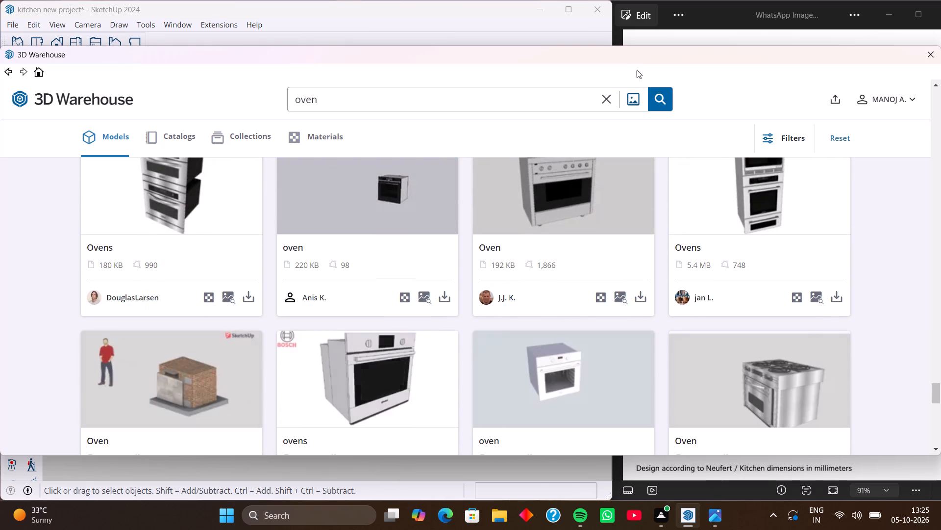
Check the reference image against the oven results, view the IKEA KULINARISK Ovens model's details and return to the results.
{"action": "left_click", "coordinate": [722, 16]}
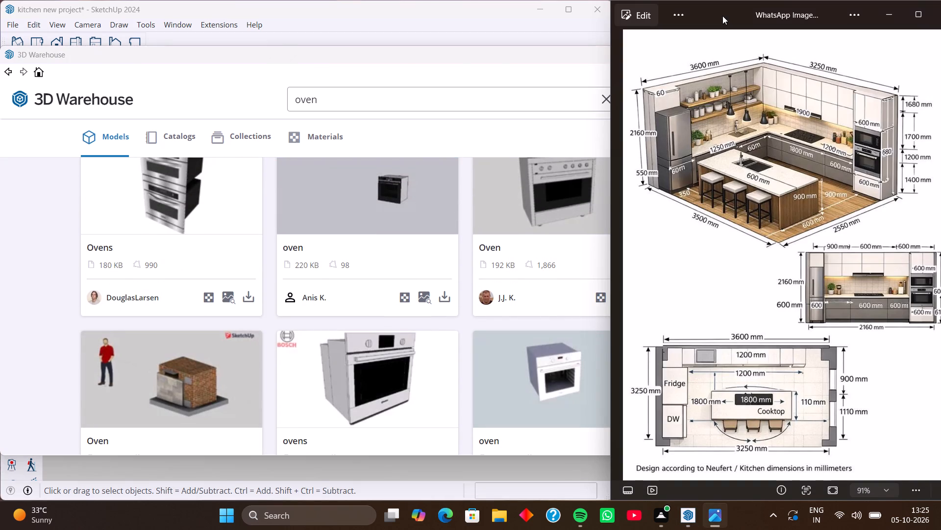
{"action": "scroll", "coordinate": [438, 212], "scroll_direction": "down", "scroll_amount": 1}
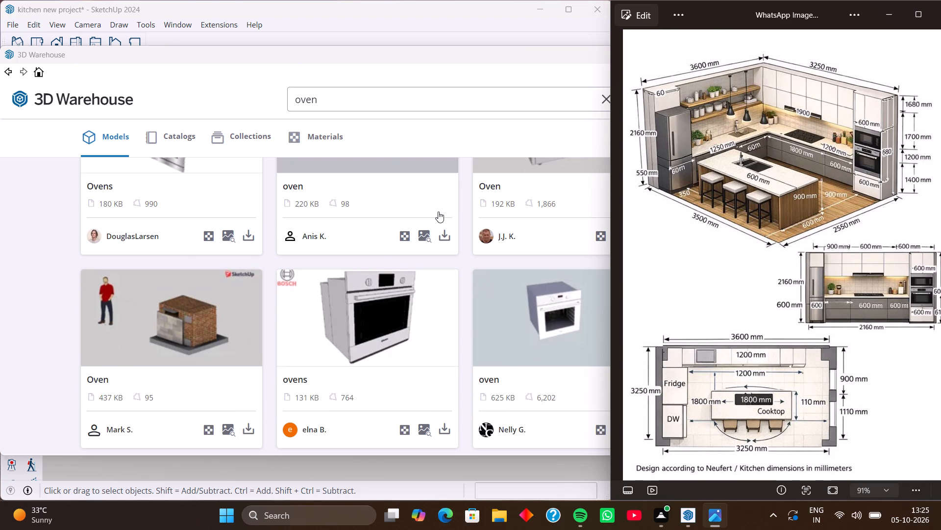
{"action": "scroll", "coordinate": [438, 212], "scroll_direction": "down", "scroll_amount": 2}
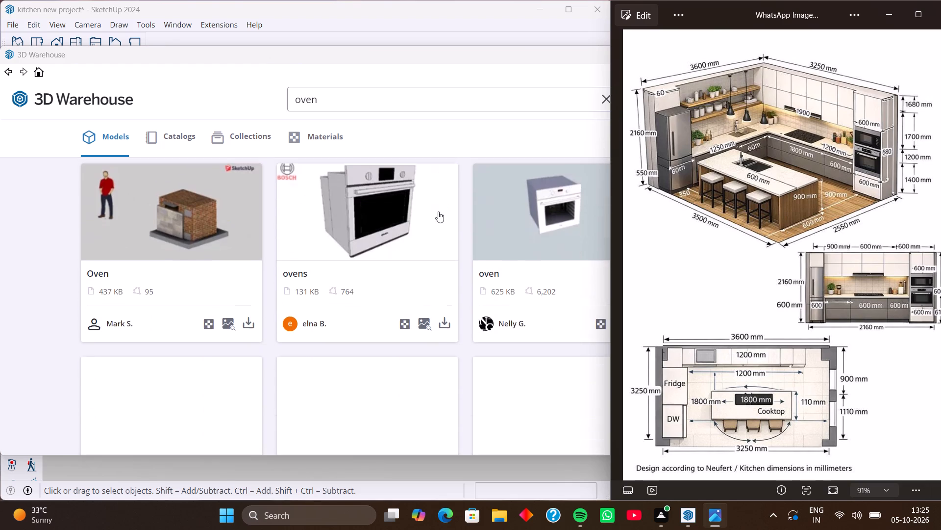
{"action": "scroll", "coordinate": [438, 212], "scroll_direction": "down", "scroll_amount": 3}
{"action": "left_click", "coordinate": [438, 212]}
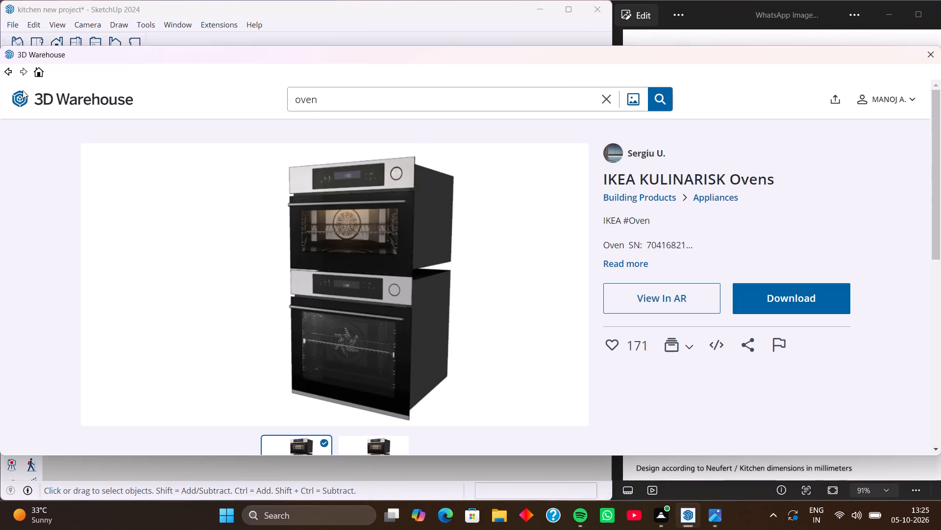
{"action": "left_click", "coordinate": [7, 74]}
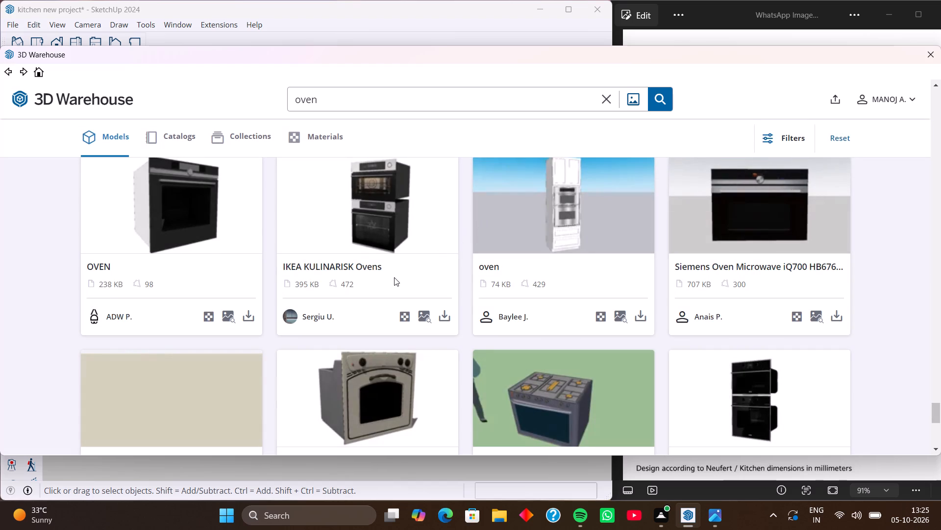
Load the IKEA KULINARISK Ovens model from the results directly into the model and place it on the open ground outside the room.
{"action": "scroll", "coordinate": [394, 277], "scroll_direction": "down", "scroll_amount": 5}
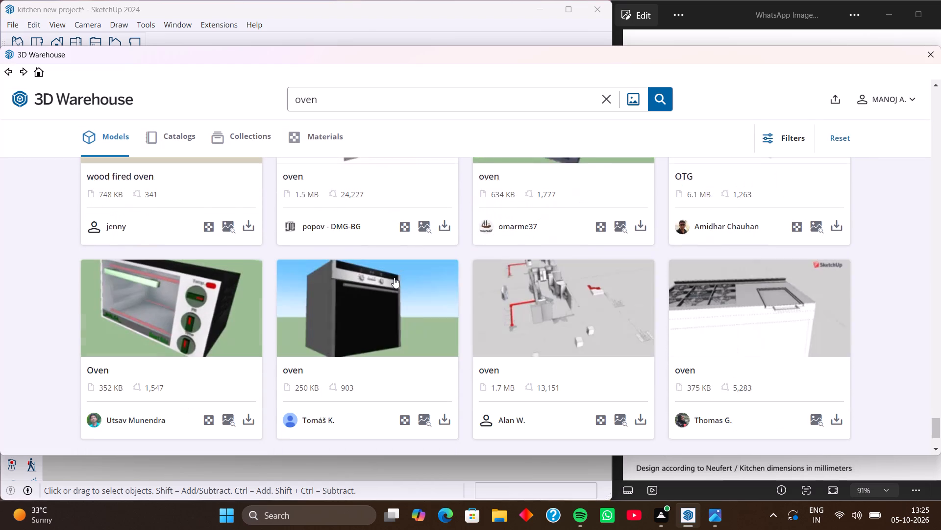
{"action": "scroll", "coordinate": [394, 277], "scroll_direction": "down", "scroll_amount": 3}
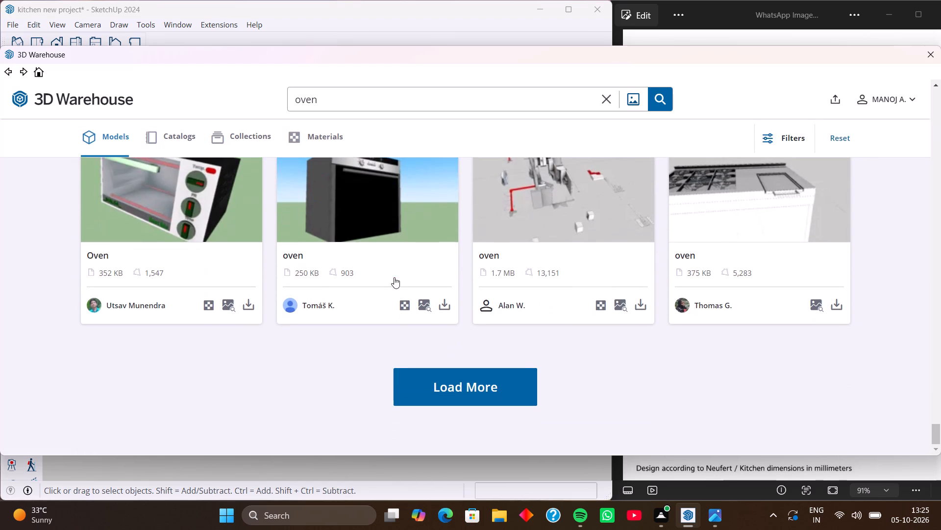
{"action": "scroll", "coordinate": [394, 277], "scroll_direction": "up", "scroll_amount": 8}
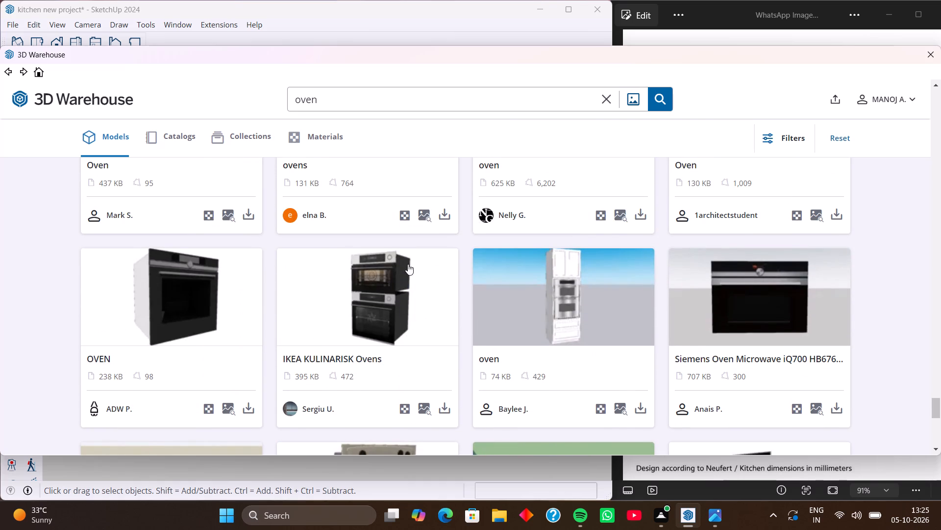
{"action": "scroll", "coordinate": [404, 260], "scroll_direction": "up", "scroll_amount": 3}
{"action": "scroll", "coordinate": [404, 260], "scroll_direction": "down", "scroll_amount": 4}
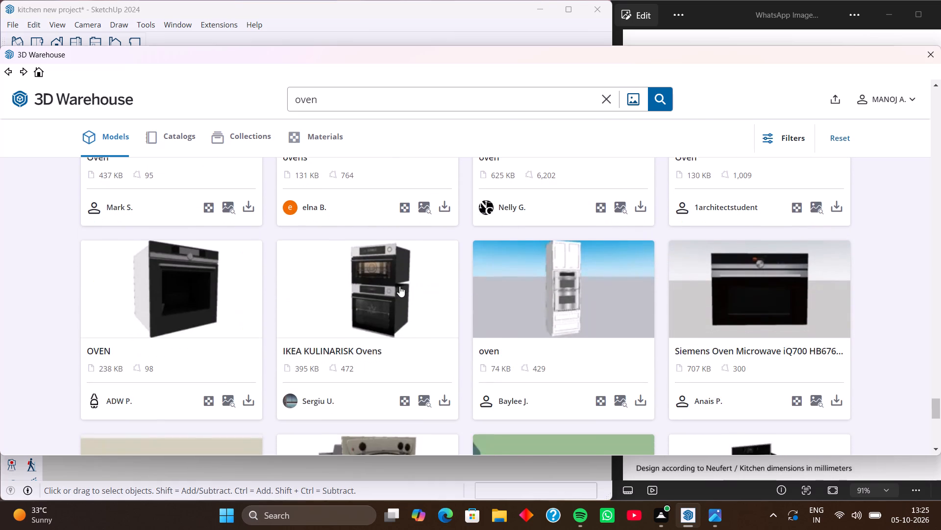
{"action": "left_click", "coordinate": [448, 349]}
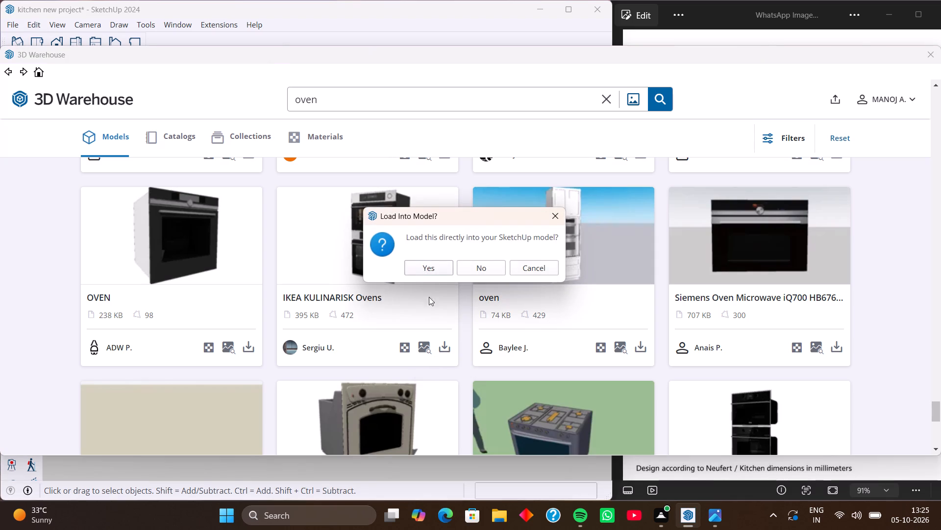
{"action": "left_click", "coordinate": [433, 271]}
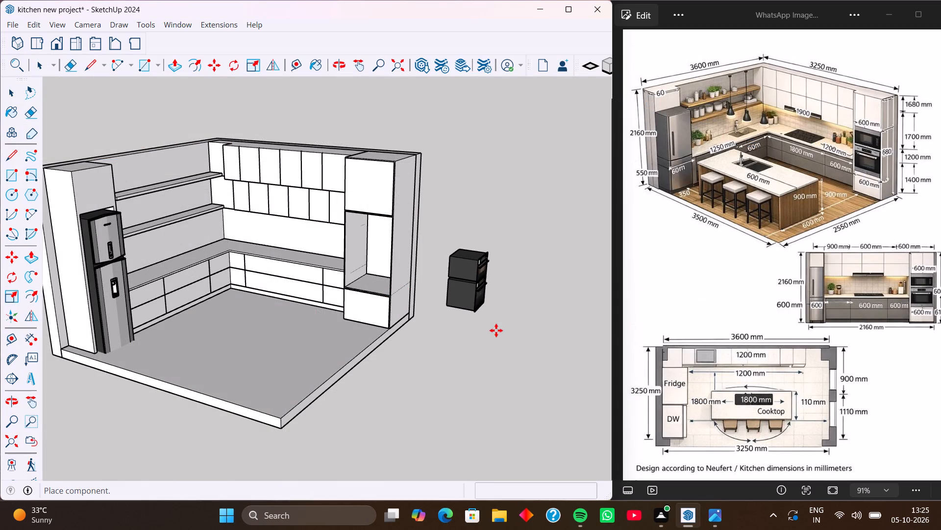
{"action": "left_click", "coordinate": [491, 393]}
Rotate the ovens 90 degrees about the vertical axis around their bottom front corner.
{"action": "middle_click_drag", "start_coordinate": [503, 385], "coordinate": [430, 394]}
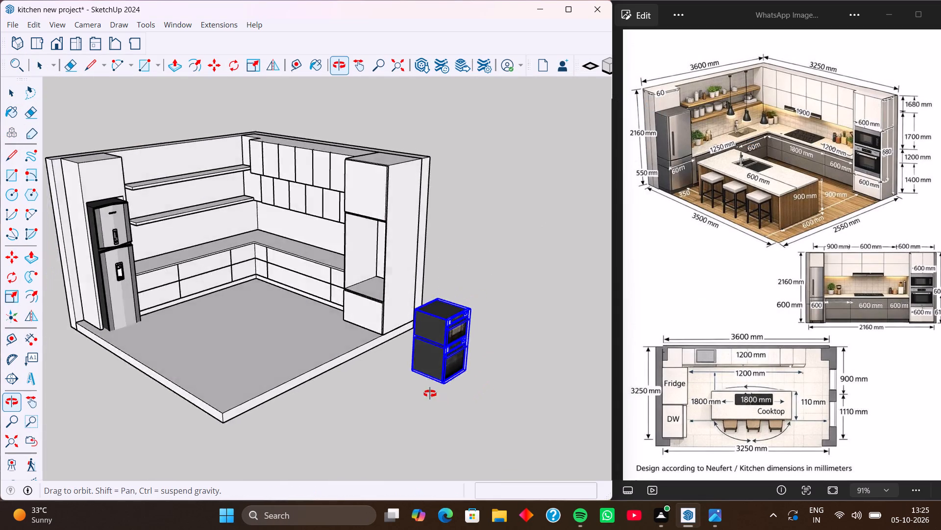
{"action": "middle_click_drag", "start_coordinate": [430, 394], "coordinate": [252, 340]}
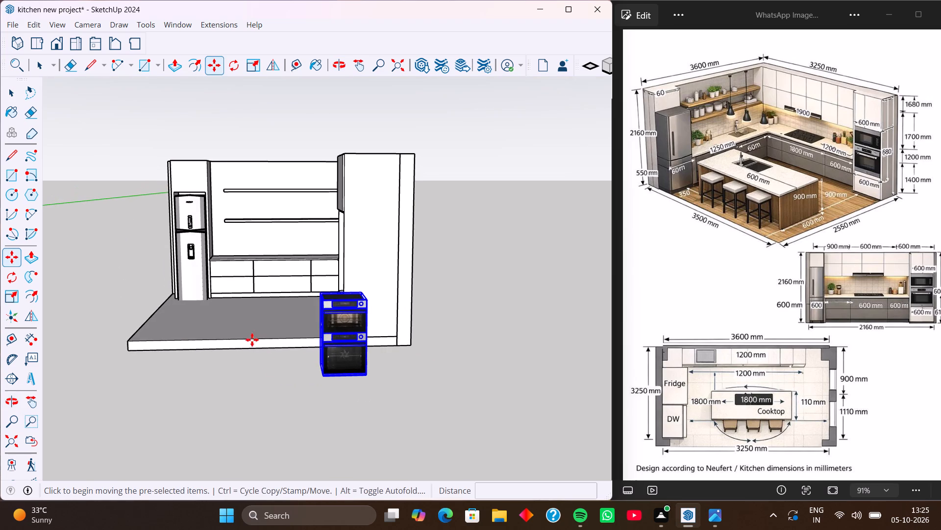
{"action": "left_click", "coordinate": [8, 283]}
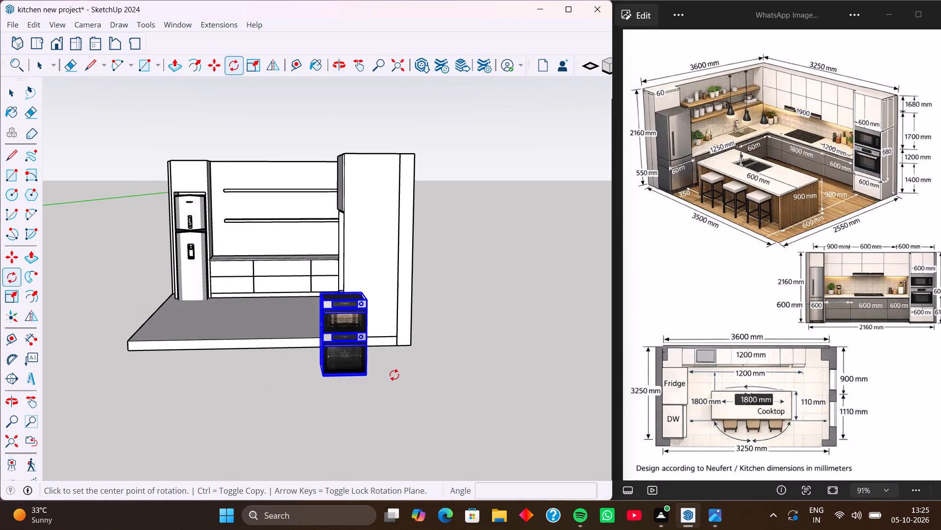
{"action": "key", "text": "Up"}
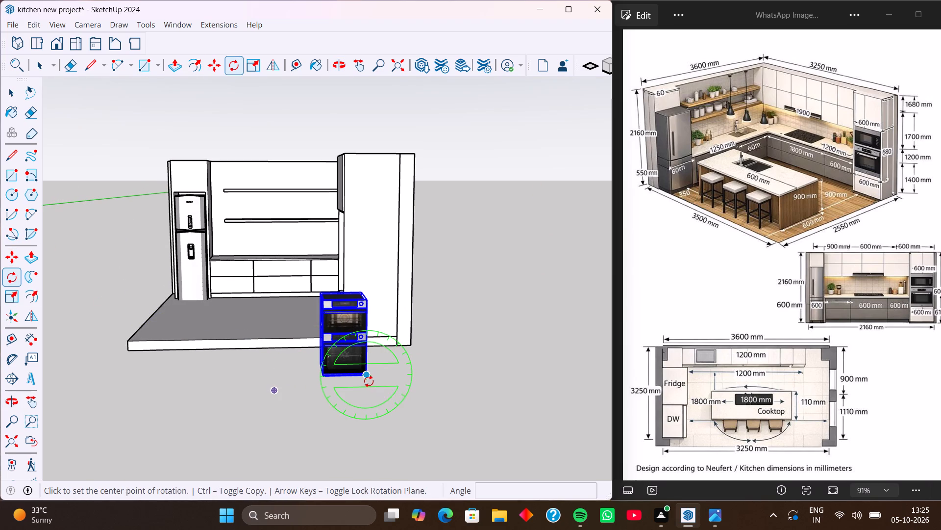
{"action": "left_click", "coordinate": [369, 381]}
{"action": "left_click", "coordinate": [301, 385]}
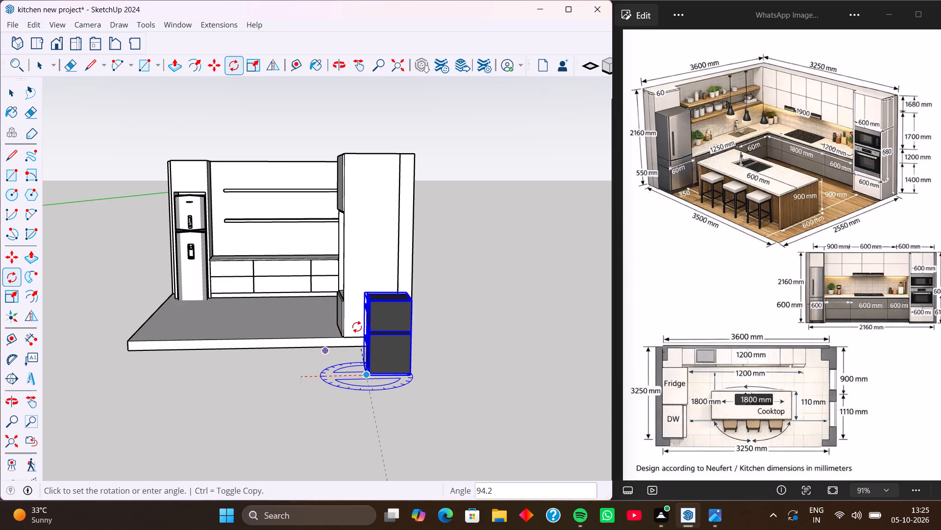
{"action": "left_click", "coordinate": [349, 330]}
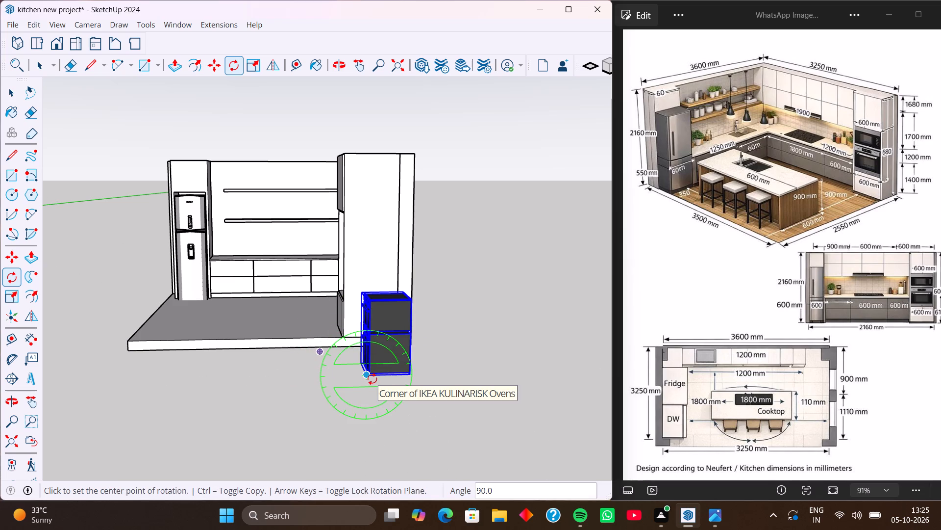
Move the ovens by their top rear corner to the upper outer front corner of the tall unit's open niche.
{"action": "key", "text": "m"}
{"action": "middle_click_drag", "start_coordinate": [369, 379], "coordinate": [503, 392]}
{"action": "middle_click_drag", "start_coordinate": [423, 346], "coordinate": [524, 370]}
{"action": "scroll", "coordinate": [491, 295], "scroll_direction": "up", "scroll_amount": 7}
{"action": "middle_click_drag", "start_coordinate": [476, 314], "coordinate": [391, 292]}
{"action": "middle_click_drag", "start_coordinate": [430, 321], "coordinate": [334, 328]}
{"action": "scroll", "coordinate": [391, 317], "scroll_direction": "up", "scroll_amount": 7}
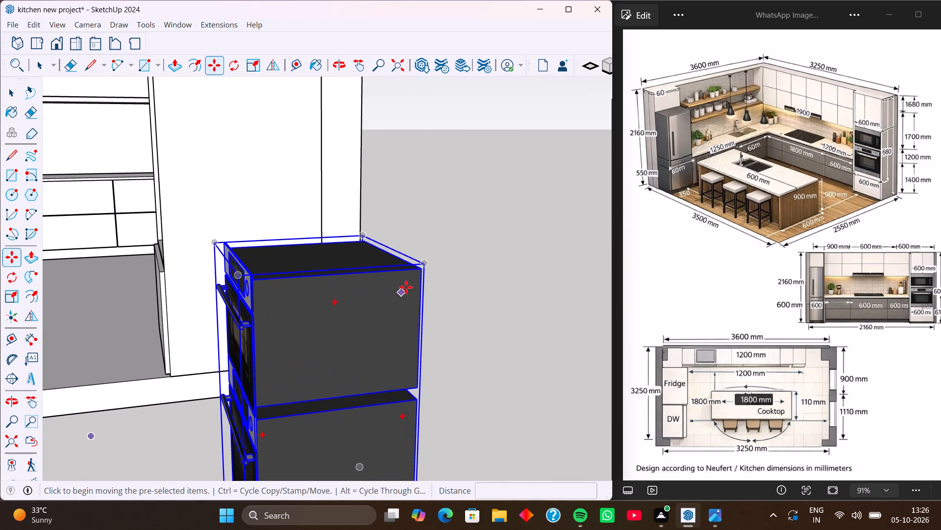
{"action": "left_click", "coordinate": [424, 263]}
{"action": "middle_click_drag", "start_coordinate": [168, 102], "coordinate": [214, 159]}
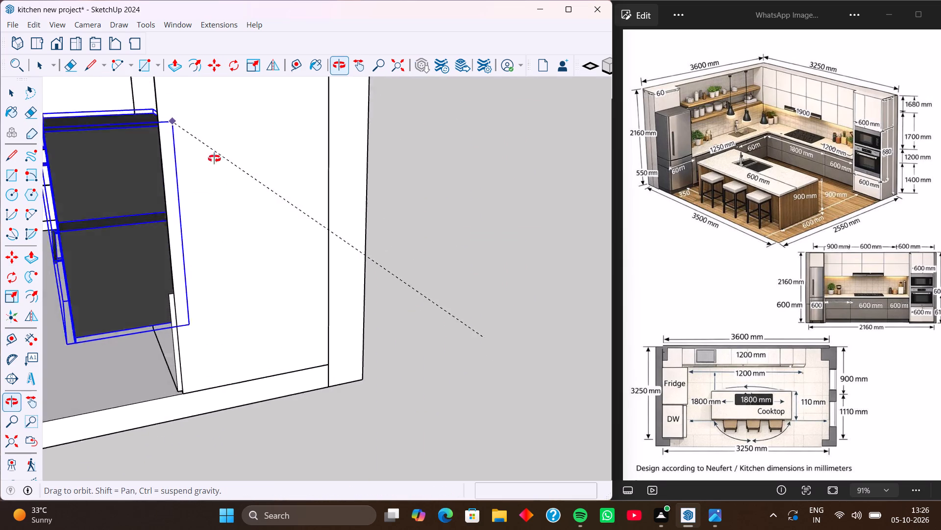
{"action": "middle_click_drag", "start_coordinate": [214, 159], "coordinate": [308, 216]}
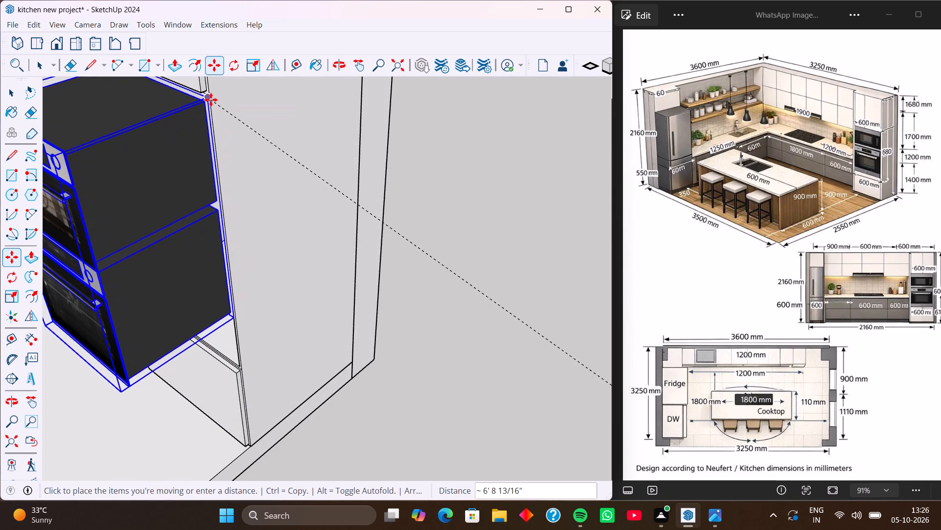
{"action": "scroll", "coordinate": [211, 100], "scroll_direction": "up", "scroll_amount": 7}
{"action": "left_click", "coordinate": [211, 100]}
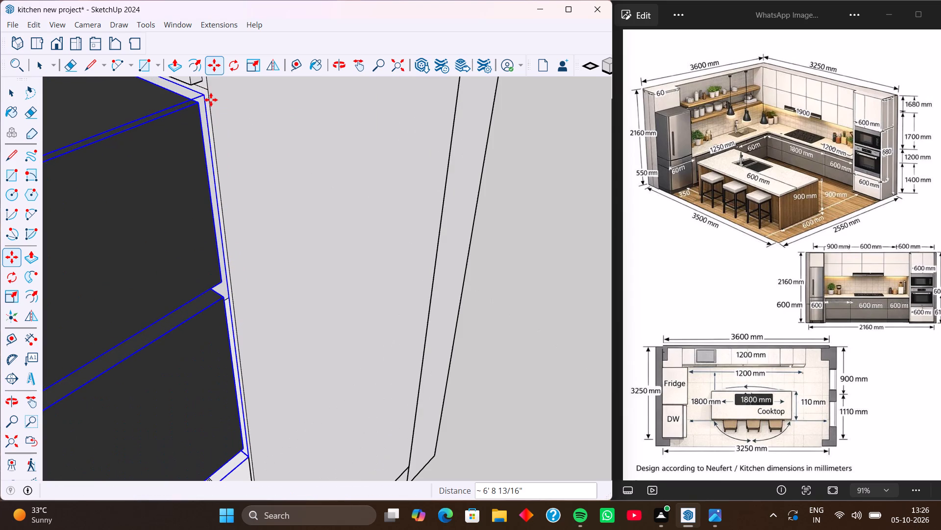
Scale the ovens' width along the red axis by about 1.35 so they span the tall unit's niche.
{"action": "scroll", "coordinate": [205, 116], "scroll_direction": "down", "scroll_amount": 15}
{"action": "middle_click_drag", "start_coordinate": [164, 181], "coordinate": [368, 121]}
{"action": "middle_click_drag", "start_coordinate": [261, 155], "coordinate": [359, 170]}
{"action": "middle_click_drag", "start_coordinate": [280, 175], "coordinate": [253, 170]}
{"action": "middle_click_drag", "start_coordinate": [279, 191], "coordinate": [252, 188]}
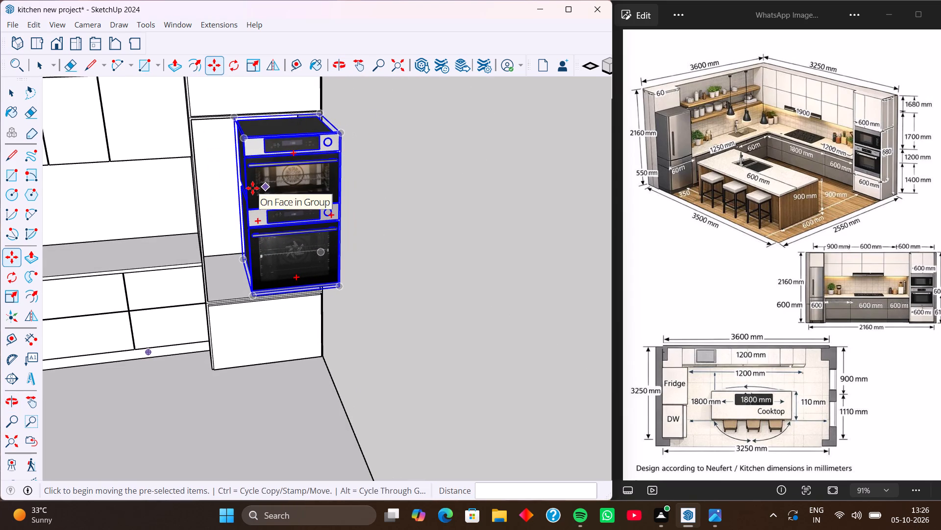
{"action": "key", "text": "s"}
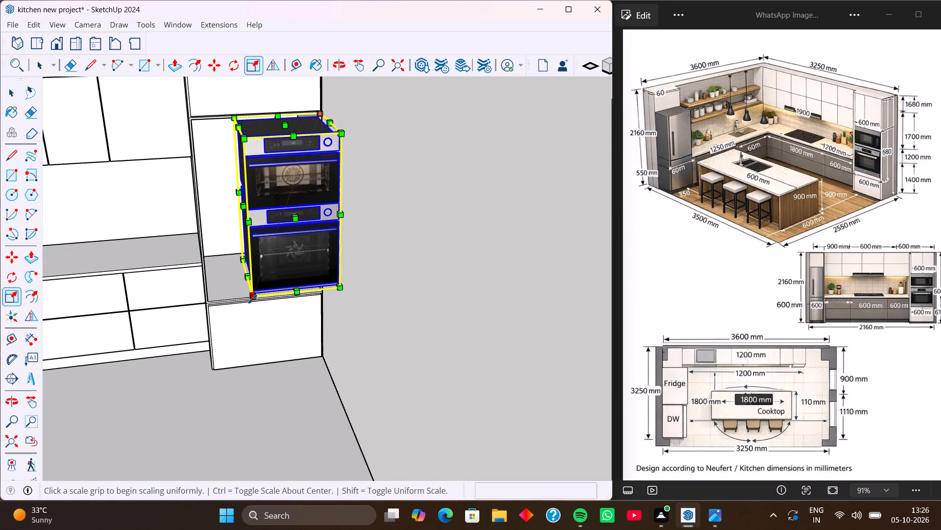
{"action": "left_click", "coordinate": [252, 299]}
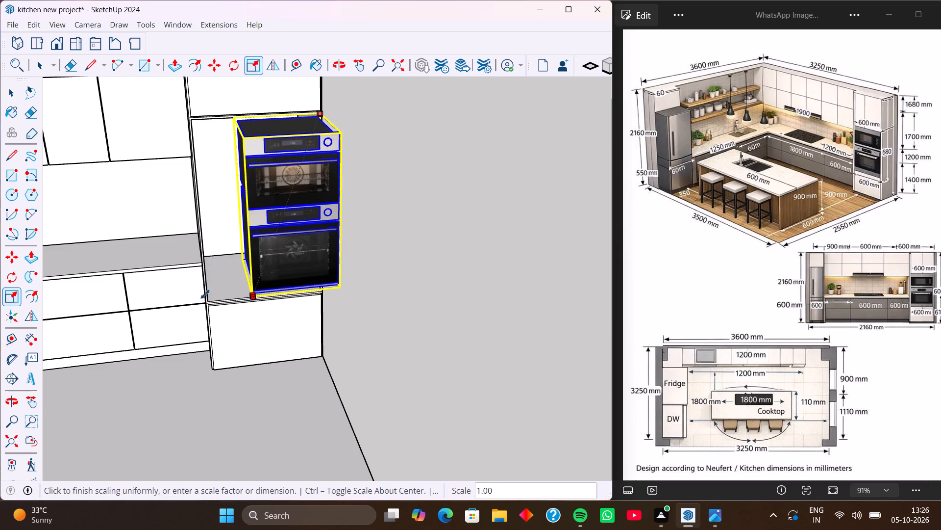
{"action": "left_click", "coordinate": [205, 294]}
{"action": "left_click", "coordinate": [242, 203]}
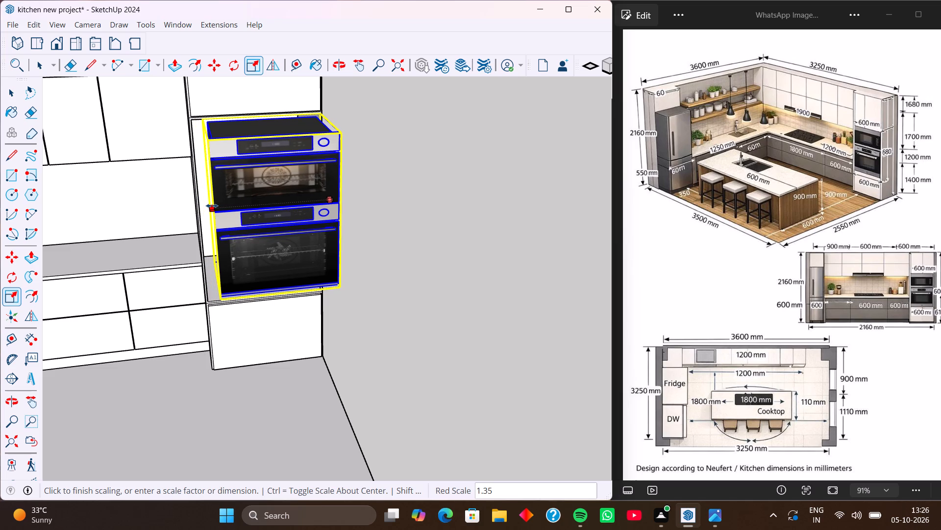
{"action": "left_click", "coordinate": [212, 206]}
{"action": "key", "text": "space"}
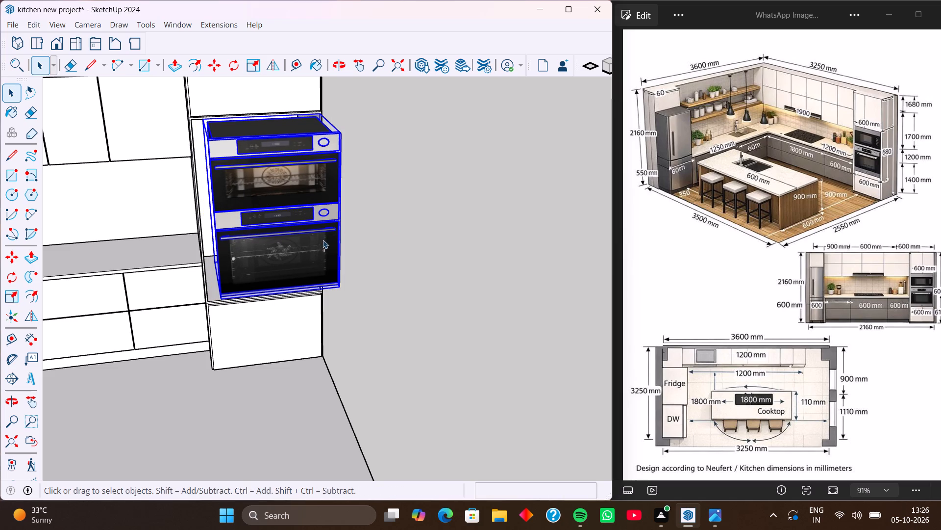
Move the ovens about 1' 7 7/16" along the red axis into the tall unit's niche.
{"action": "middle_click_drag", "start_coordinate": [323, 240], "coordinate": [291, 235]}
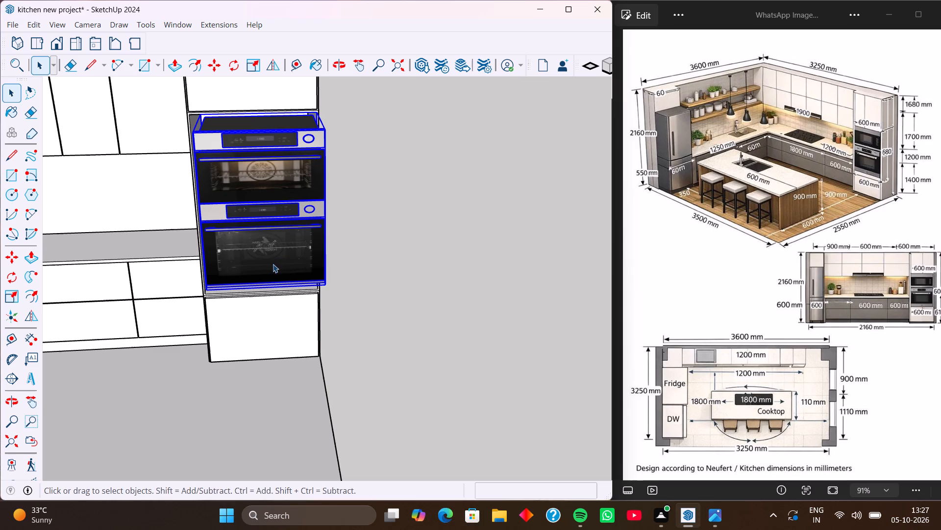
{"action": "scroll", "coordinate": [283, 212], "scroll_direction": "up", "scroll_amount": 10}
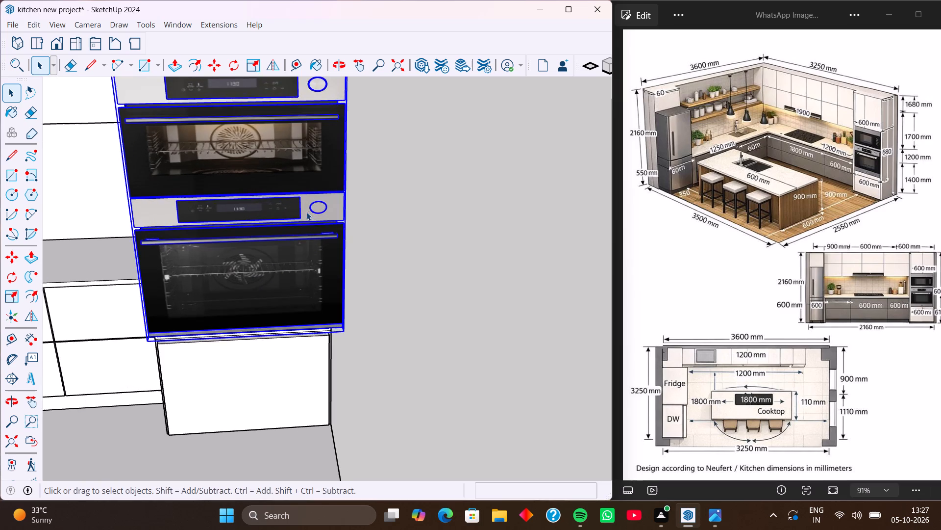
{"action": "middle_click_drag", "start_coordinate": [324, 222], "coordinate": [223, 221]}
{"action": "scroll", "coordinate": [228, 220], "scroll_direction": "down", "scroll_amount": 8}
{"action": "middle_click_drag", "start_coordinate": [276, 229], "coordinate": [227, 217]}
{"action": "scroll", "coordinate": [244, 149], "scroll_direction": "up", "scroll_amount": 7}
{"action": "middle_click_drag", "start_coordinate": [251, 155], "coordinate": [224, 155]}
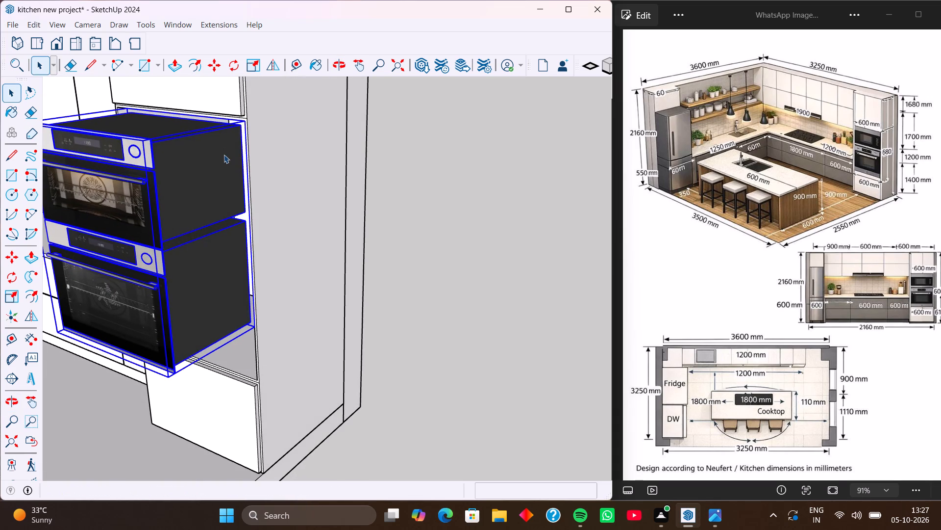
{"action": "key", "text": "m"}
{"action": "left_click", "coordinate": [247, 122]}
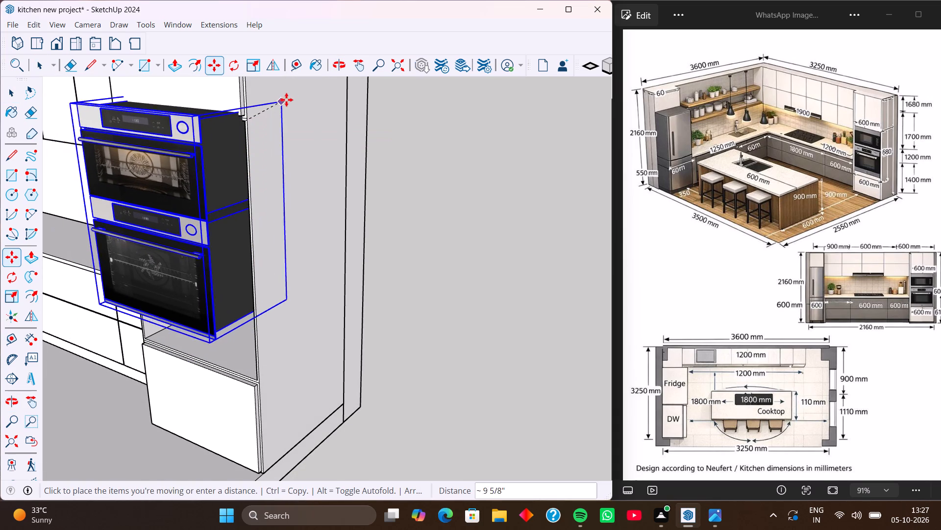
{"action": "key", "text": "Right"}
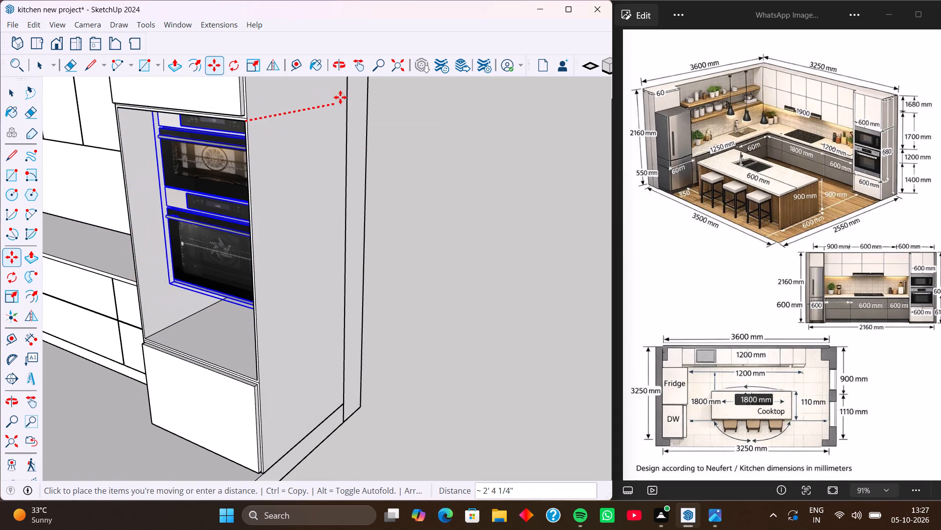
{"action": "left_click", "coordinate": [307, 110]}
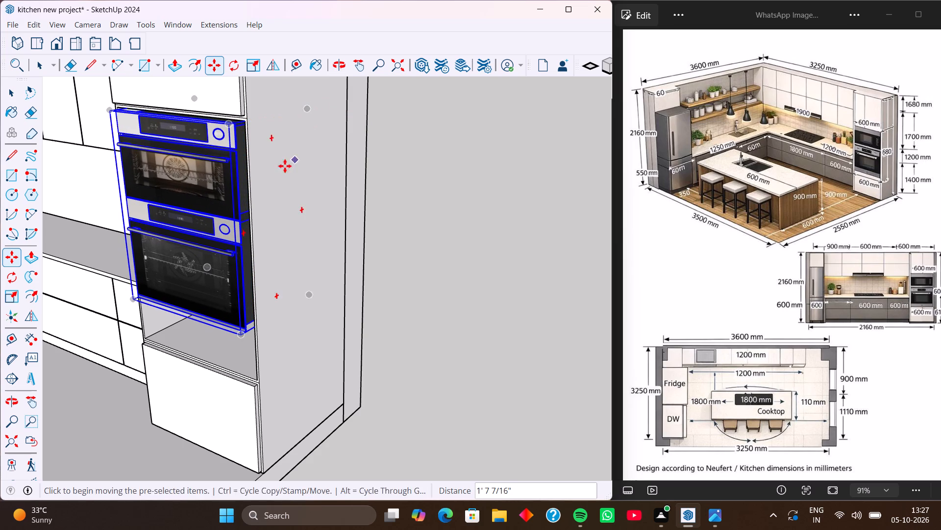
Move the ovens by their lower front corner about 1 3/4" along the green axis to align with the niche's side.
{"action": "middle_click_drag", "start_coordinate": [274, 168], "coordinate": [411, 131]}
{"action": "middle_click_drag", "start_coordinate": [277, 196], "coordinate": [354, 182]}
{"action": "scroll", "coordinate": [272, 248], "scroll_direction": "down", "scroll_amount": 4}
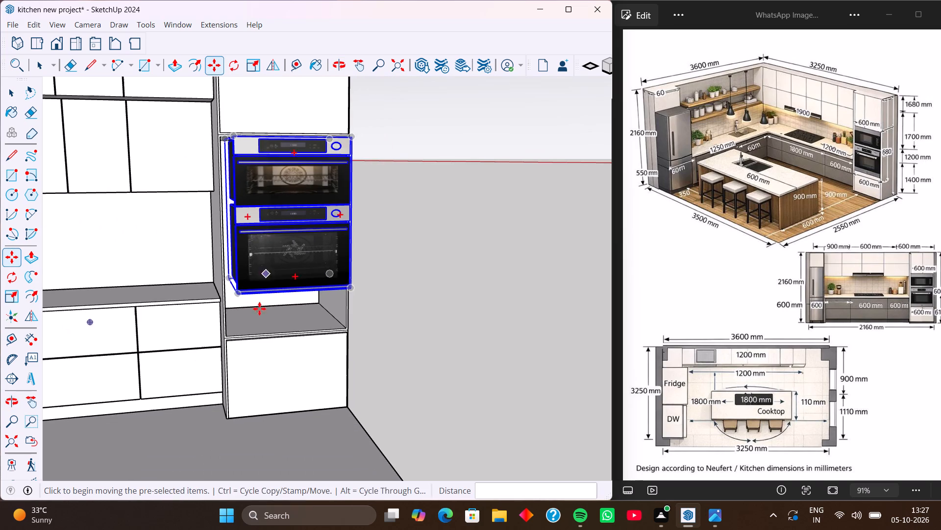
{"action": "middle_click_drag", "start_coordinate": [272, 285], "coordinate": [314, 244]}
{"action": "scroll", "coordinate": [278, 263], "scroll_direction": "up", "scroll_amount": 3}
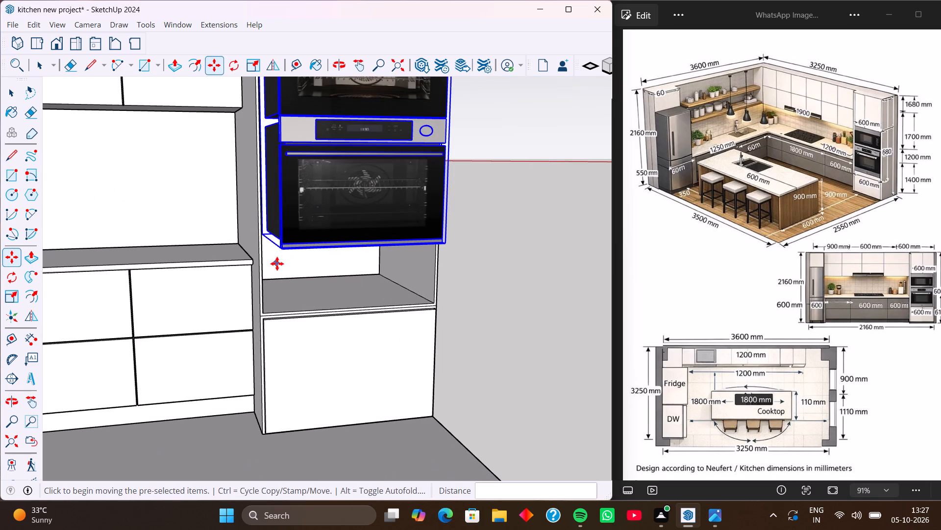
{"action": "left_click", "coordinate": [282, 246]}
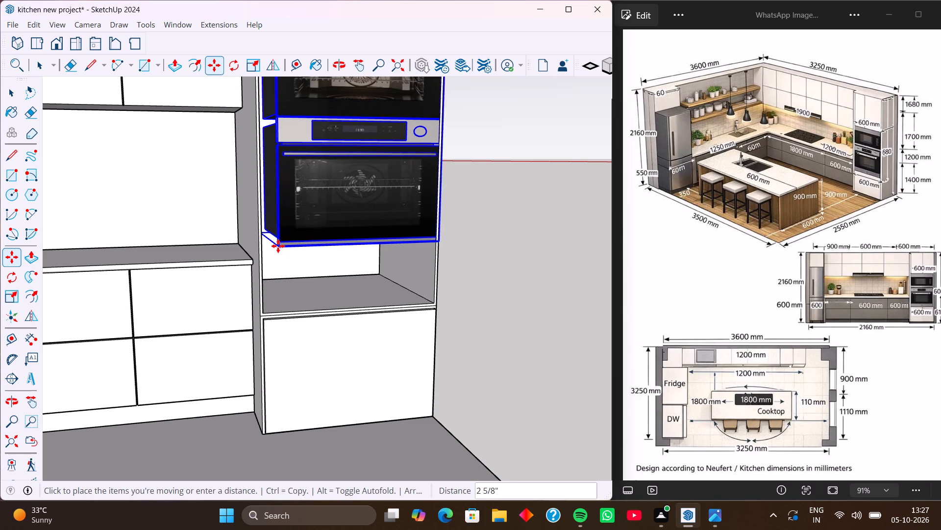
{"action": "key", "text": "Right"}
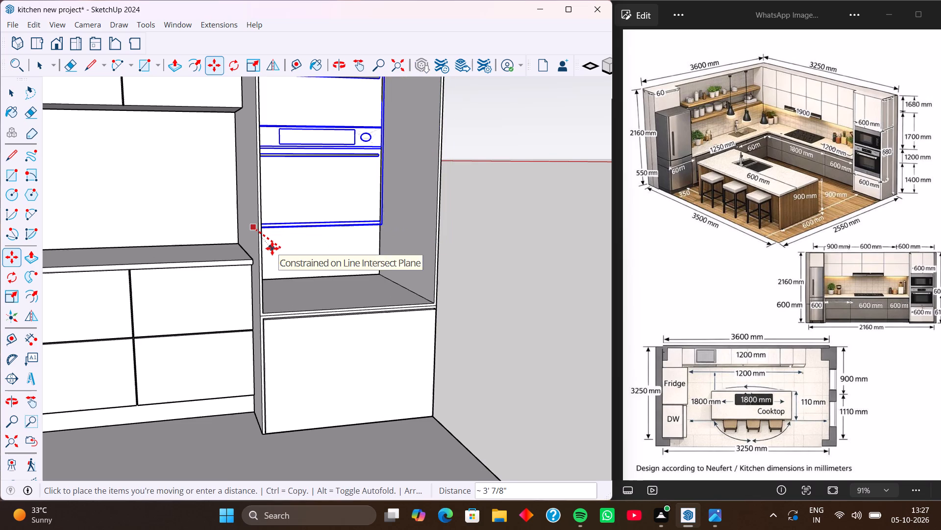
{"action": "middle_click_drag", "start_coordinate": [272, 248], "coordinate": [211, 244]}
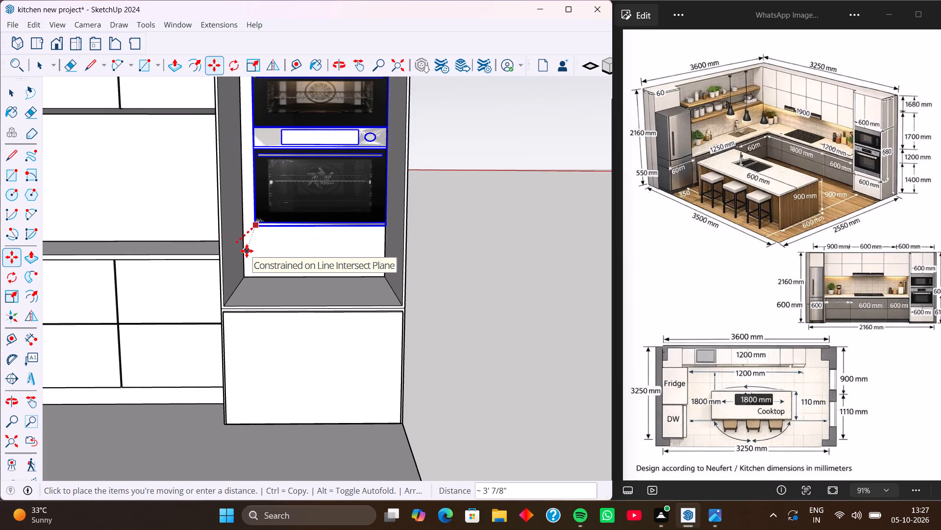
{"action": "key", "text": "Left"}
{"action": "middle_click_drag", "start_coordinate": [254, 252], "coordinate": [265, 253]}
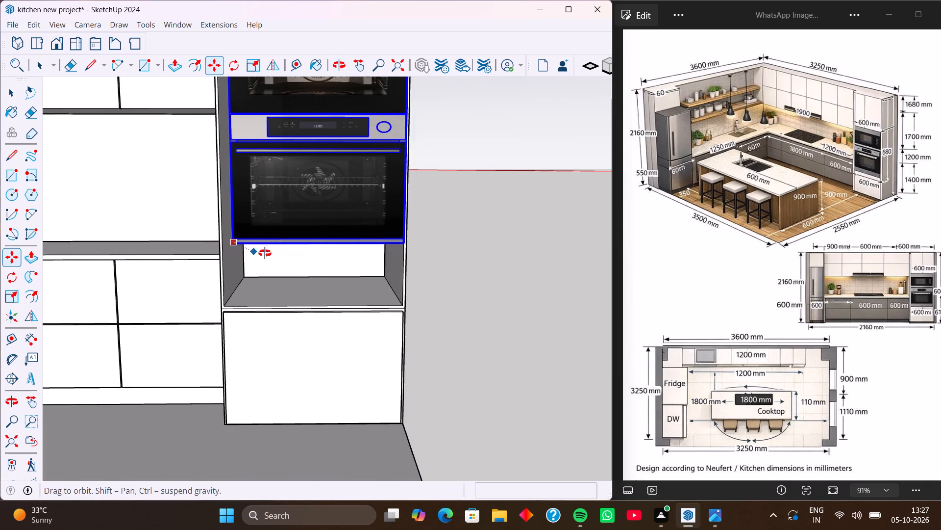
{"action": "middle_click_drag", "start_coordinate": [265, 253], "coordinate": [296, 259]}
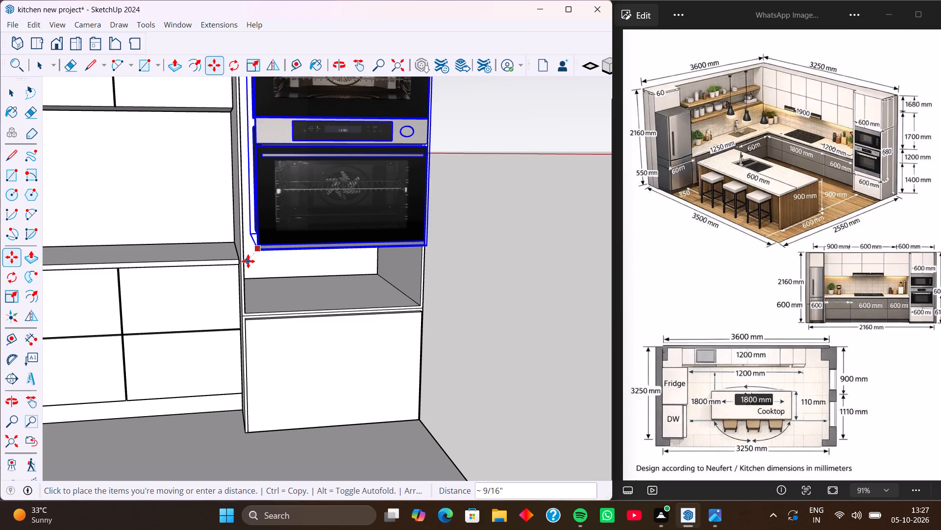
{"action": "scroll", "coordinate": [248, 261], "scroll_direction": "up", "scroll_amount": 3}
{"action": "middle_click_drag", "start_coordinate": [239, 262], "coordinate": [228, 264]}
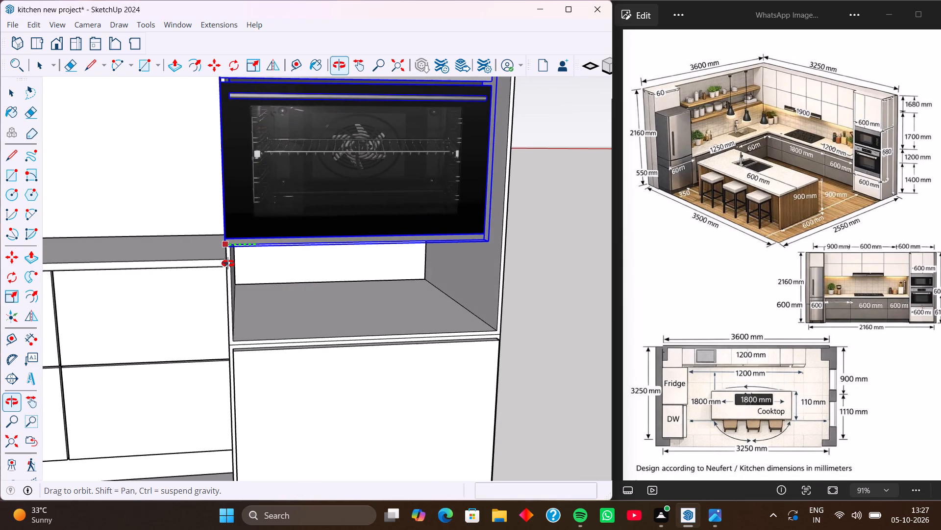
{"action": "middle_click_drag", "start_coordinate": [228, 264], "coordinate": [233, 264]}
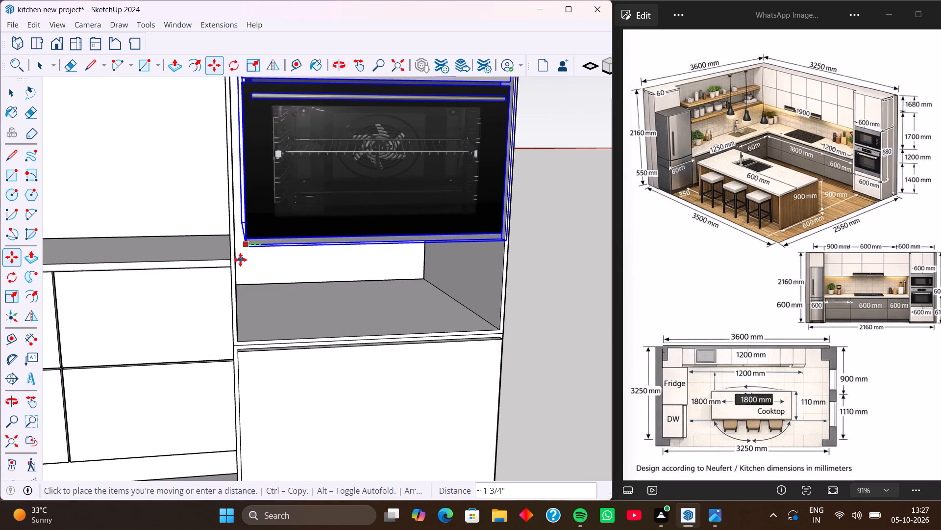
{"action": "left_click", "coordinate": [239, 260]}
Scale the ovens' height downward along the blue axis to the bottom edge of the tall unit's niche.
{"action": "scroll", "coordinate": [260, 239], "scroll_direction": "down", "scroll_amount": 5}
{"action": "middle_click_drag", "start_coordinate": [273, 250], "coordinate": [210, 252]}
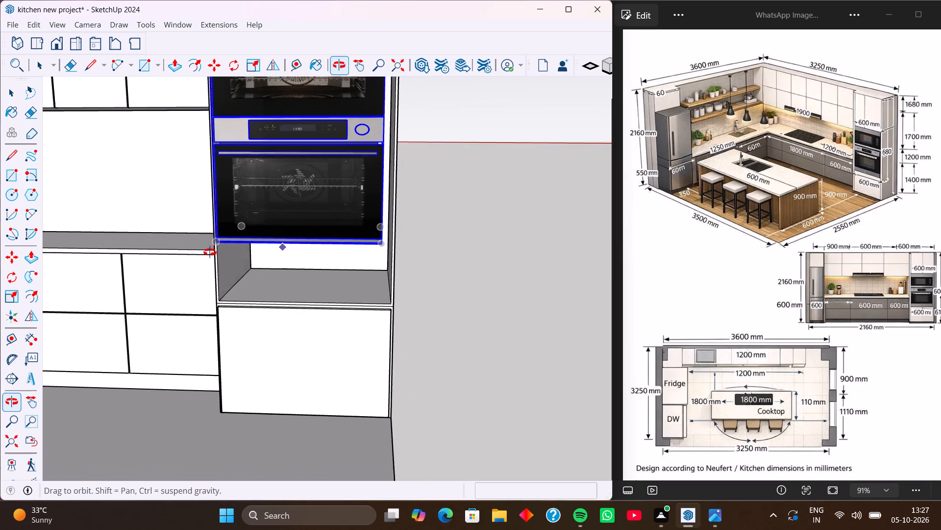
{"action": "middle_click_drag", "start_coordinate": [210, 252], "coordinate": [255, 195]}
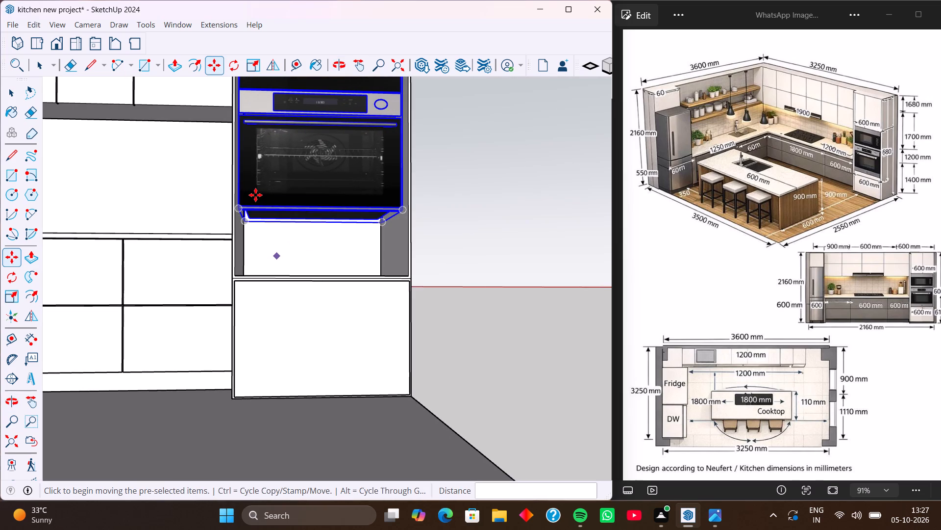
{"action": "key", "text": "s"}
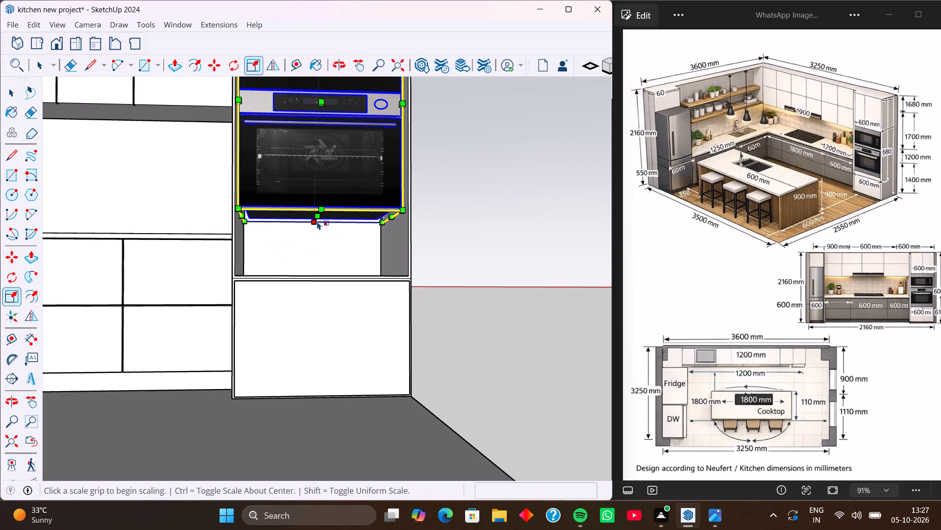
{"action": "left_click", "coordinate": [317, 219]}
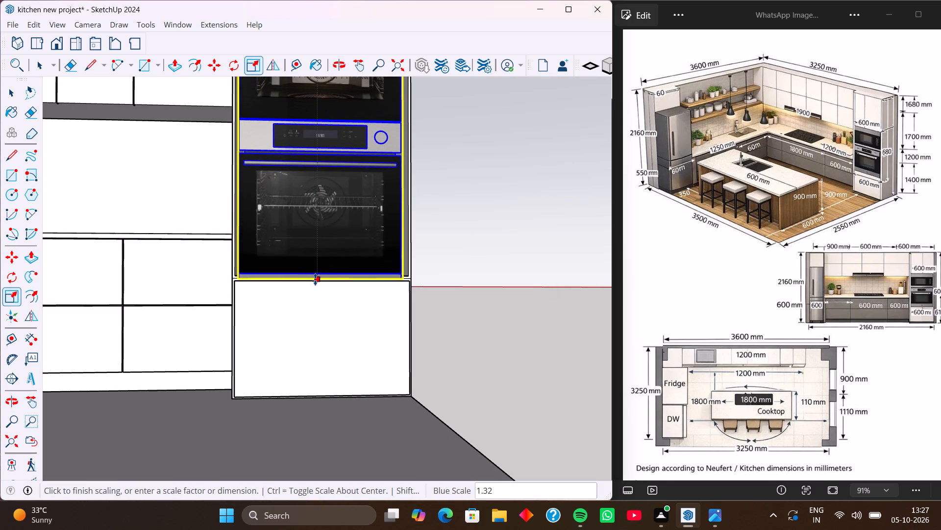
{"action": "middle_click_drag", "start_coordinate": [315, 284], "coordinate": [289, 372]}
{"action": "scroll", "coordinate": [290, 338], "scroll_direction": "up", "scroll_amount": 4}
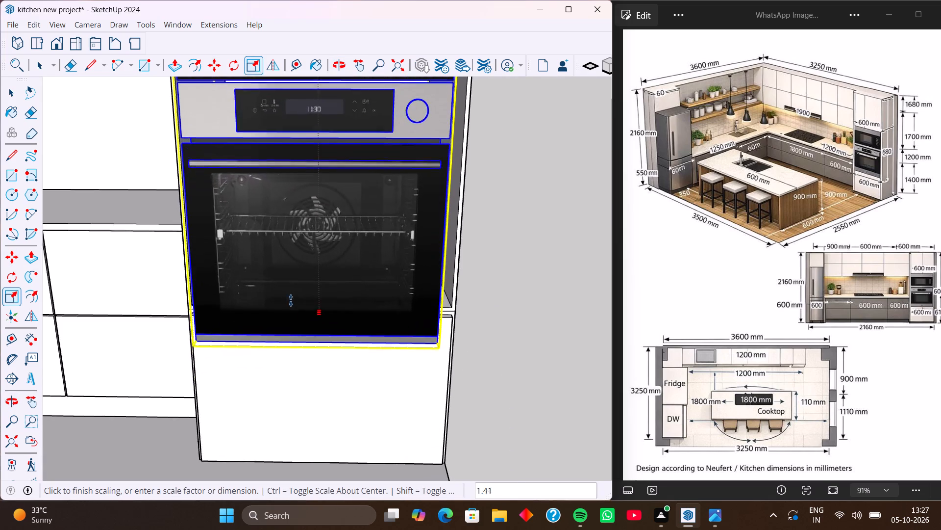
{"action": "scroll", "coordinate": [291, 300], "scroll_direction": "up", "scroll_amount": 4}
{"action": "scroll", "coordinate": [332, 246], "scroll_direction": "up", "scroll_amount": 5}
{"action": "middle_click_drag", "start_coordinate": [378, 204], "coordinate": [401, 111]}
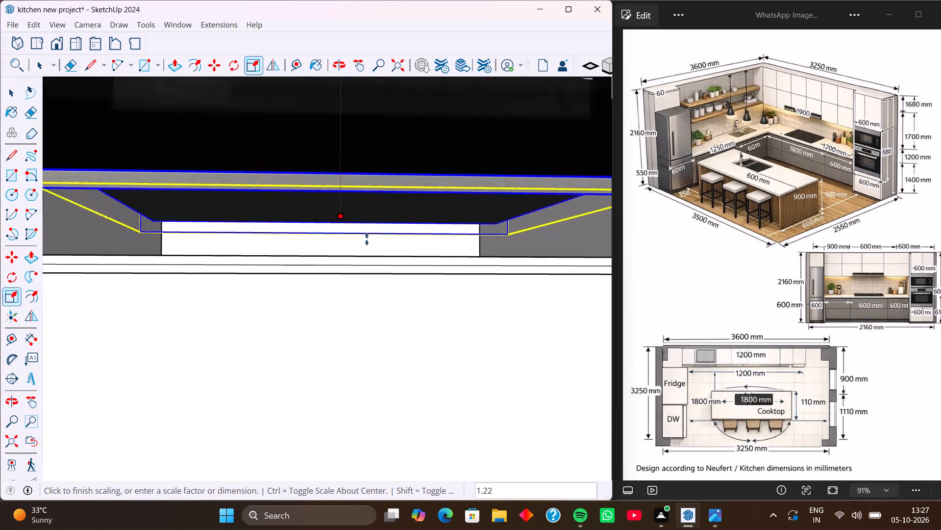
{"action": "left_click", "coordinate": [359, 257]}
{"action": "scroll", "coordinate": [230, 237], "scroll_direction": "down", "scroll_amount": 16}
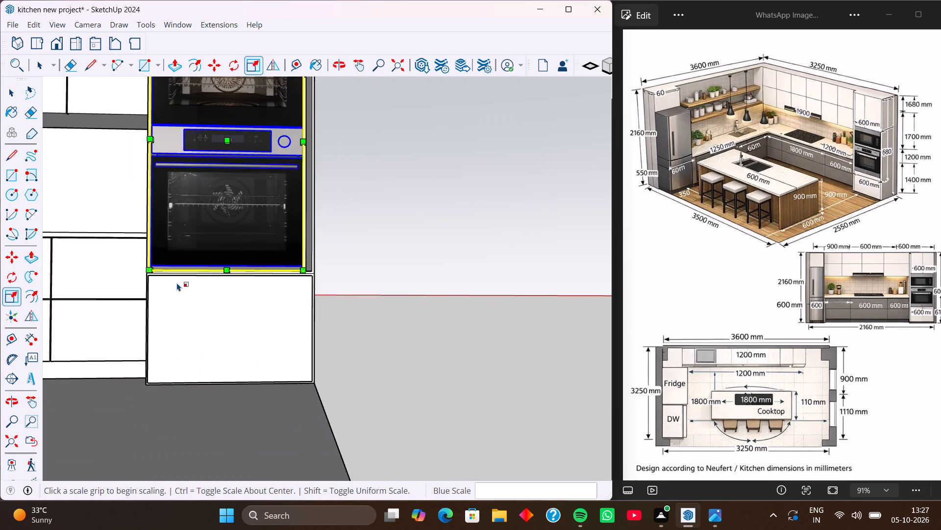
{"action": "key", "text": "space"}
{"action": "left_click", "coordinate": [360, 293]}
Examine the fitted ovens up close and the whole kitchen layout from the reference image's viewpoint.
{"action": "scroll", "coordinate": [241, 252], "scroll_direction": "down", "scroll_amount": 4}
{"action": "middle_click_drag", "start_coordinate": [204, 242], "coordinate": [204, 242]}
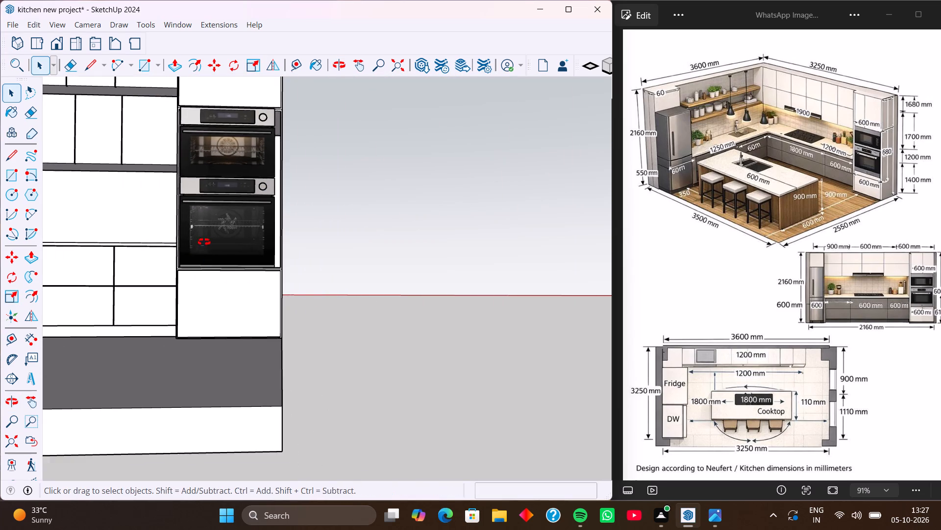
{"action": "middle_click_drag", "start_coordinate": [204, 242], "coordinate": [213, 331]}
{"action": "scroll", "coordinate": [209, 242], "scroll_direction": "down", "scroll_amount": 4}
{"action": "middle_click_drag", "start_coordinate": [209, 242], "coordinate": [213, 278]}
{"action": "scroll", "coordinate": [204, 187], "scroll_direction": "up", "scroll_amount": 3}
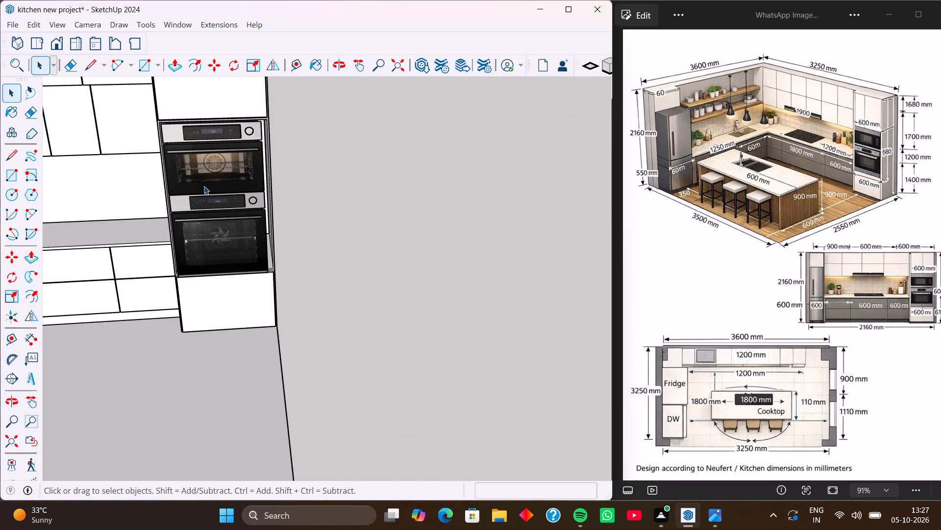
{"action": "scroll", "coordinate": [204, 186], "scroll_direction": "up", "scroll_amount": 7}
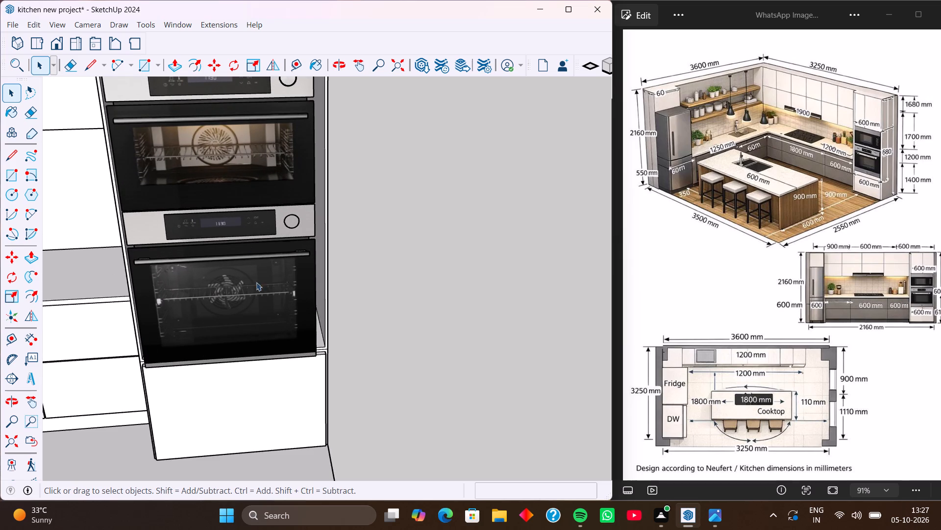
{"action": "scroll", "coordinate": [218, 169], "scroll_direction": "up", "scroll_amount": 1}
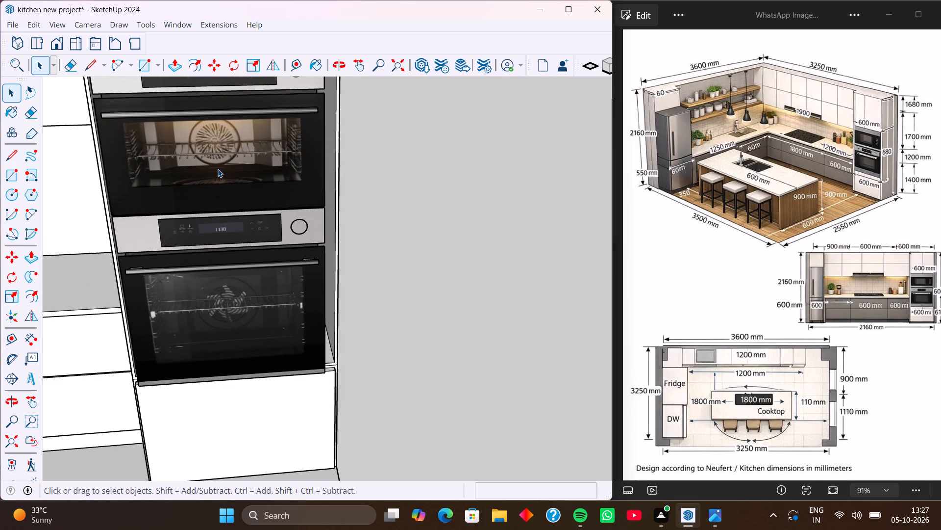
{"action": "scroll", "coordinate": [218, 169], "scroll_direction": "up", "scroll_amount": 1}
{"action": "scroll", "coordinate": [218, 169], "scroll_direction": "down", "scroll_amount": 12}
{"action": "middle_click_drag", "start_coordinate": [221, 229], "coordinate": [222, 222]}
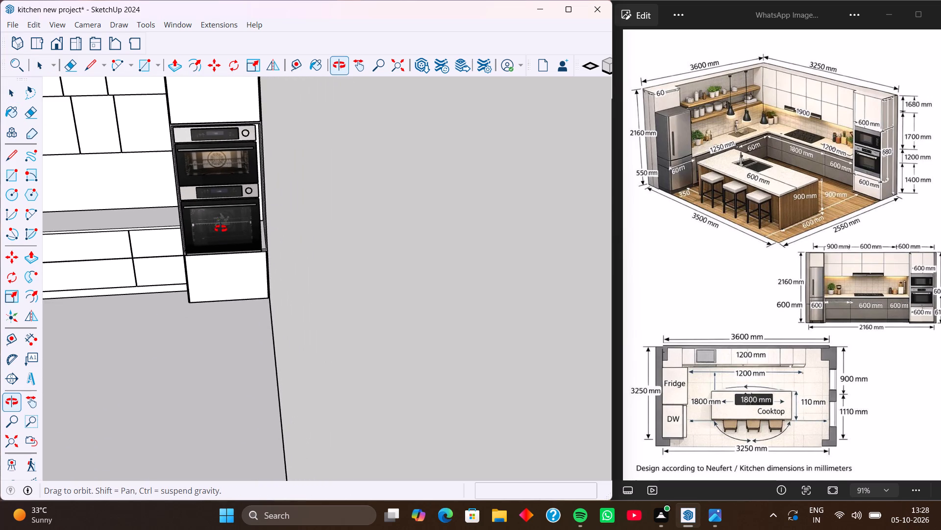
{"action": "middle_click_drag", "start_coordinate": [222, 222], "coordinate": [182, 203]}
{"action": "middle_click_drag", "start_coordinate": [249, 204], "coordinate": [233, 209]}
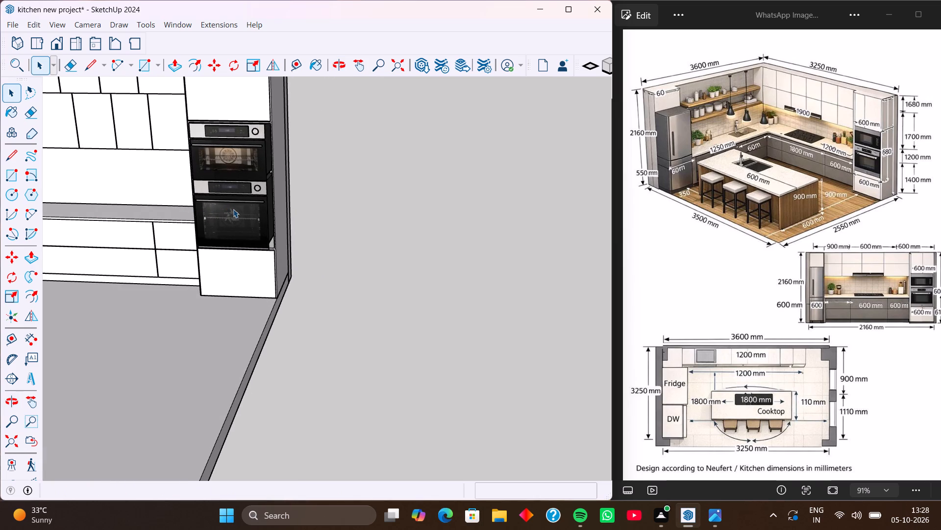
{"action": "scroll", "coordinate": [233, 209], "scroll_direction": "down", "scroll_amount": 4}
{"action": "scroll", "coordinate": [198, 229], "scroll_direction": "down", "scroll_amount": 3}
{"action": "scroll", "coordinate": [160, 246], "scroll_direction": "down", "scroll_amount": 1}
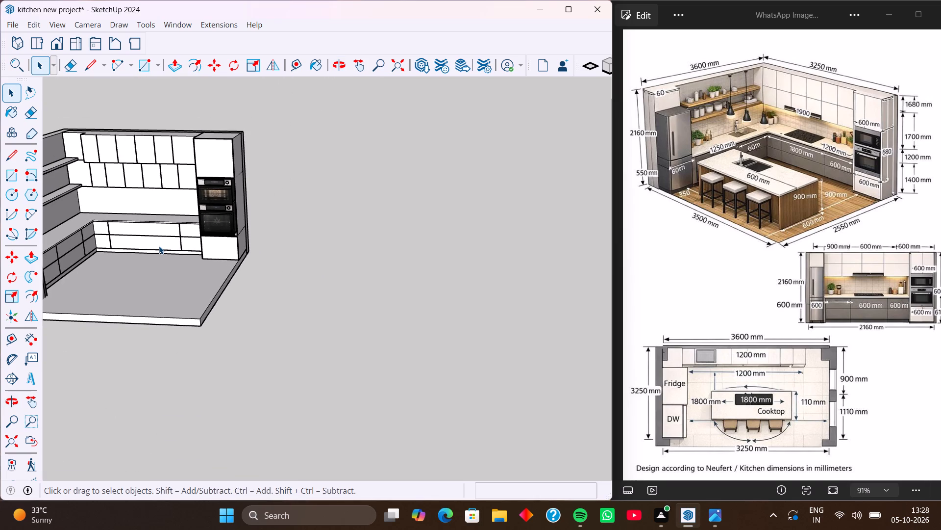
{"action": "middle_click_drag", "start_coordinate": [143, 229], "coordinate": [292, 241], "text": "shift"}
{"action": "middle_click_drag", "start_coordinate": [299, 252], "coordinate": [196, 253]}
{"action": "middle_click_drag", "start_coordinate": [262, 271], "coordinate": [225, 279]}
{"action": "middle_click_drag", "start_coordinate": [264, 272], "coordinate": [246, 274]}
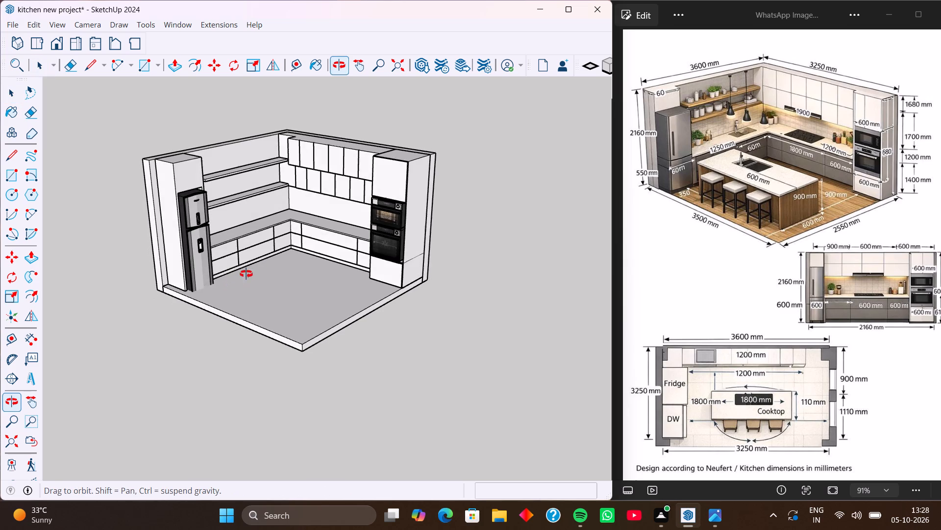
{"action": "middle_click_drag", "start_coordinate": [246, 274], "coordinate": [220, 278]}
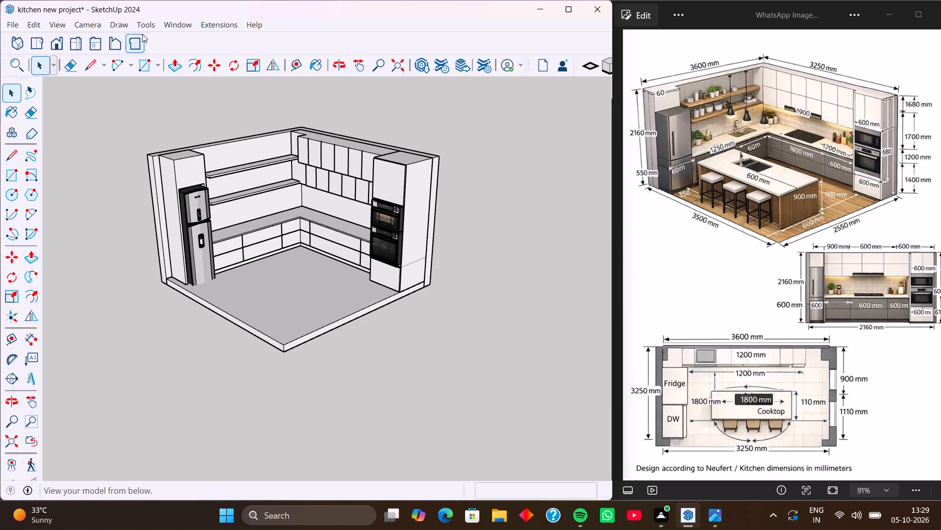
Load the 320 KB "range" model from the 3D Warehouse's oven results directly into the kitchen model.
{"action": "left_click", "coordinate": [182, 26]}
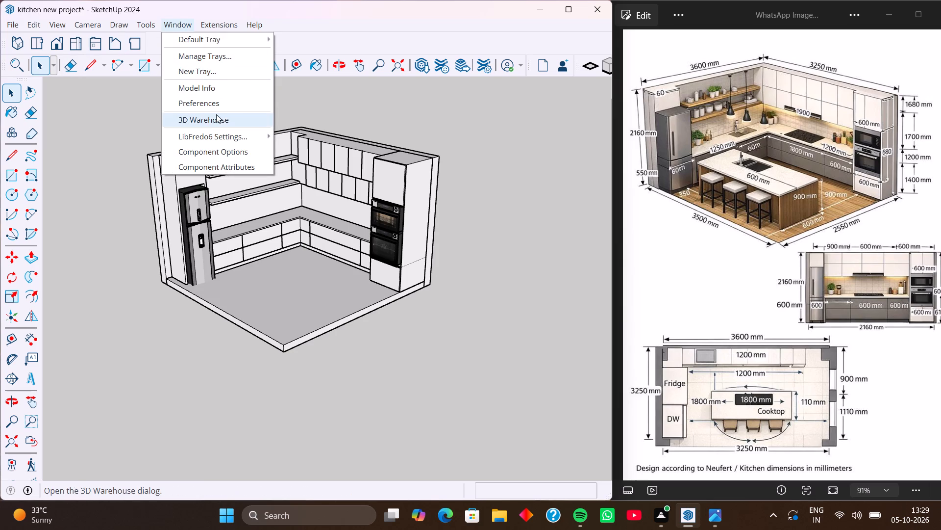
{"action": "left_click", "coordinate": [216, 114]}
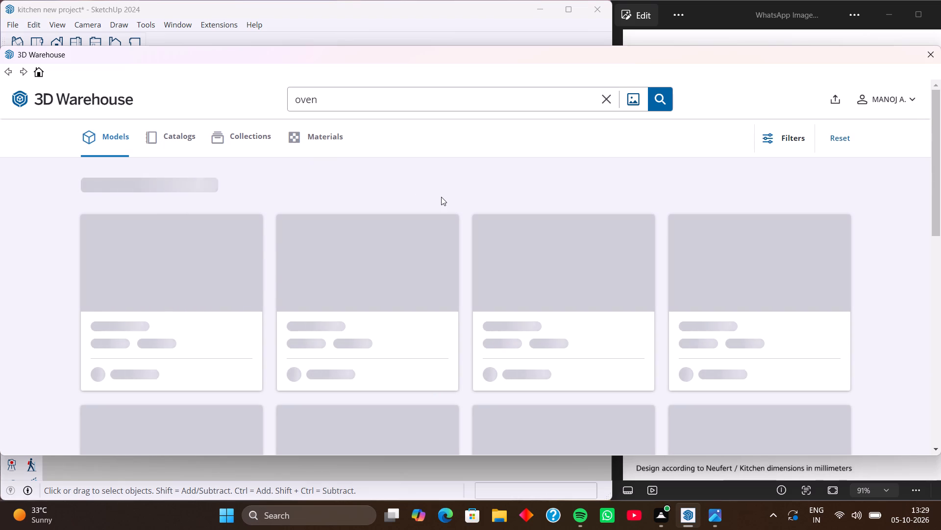
{"action": "scroll", "coordinate": [434, 282], "scroll_direction": "down", "scroll_amount": 3}
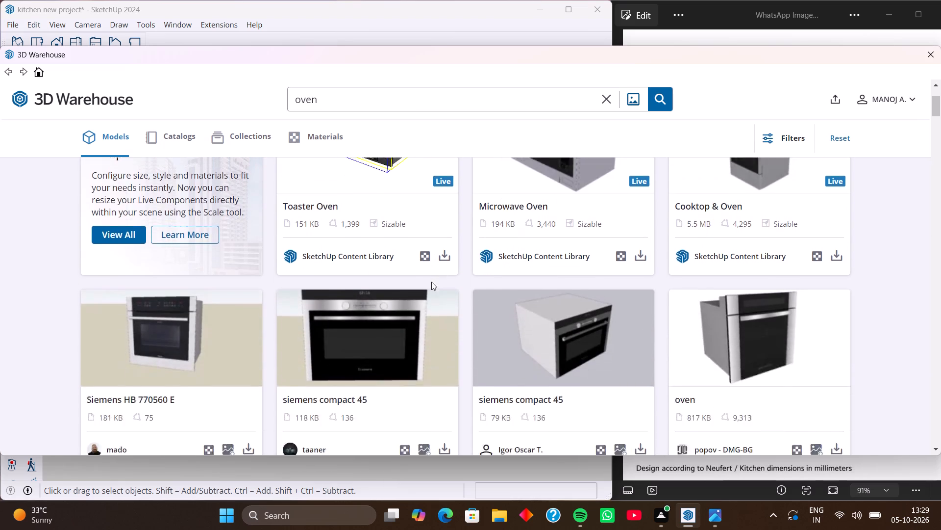
{"action": "scroll", "coordinate": [431, 282], "scroll_direction": "down", "scroll_amount": 8}
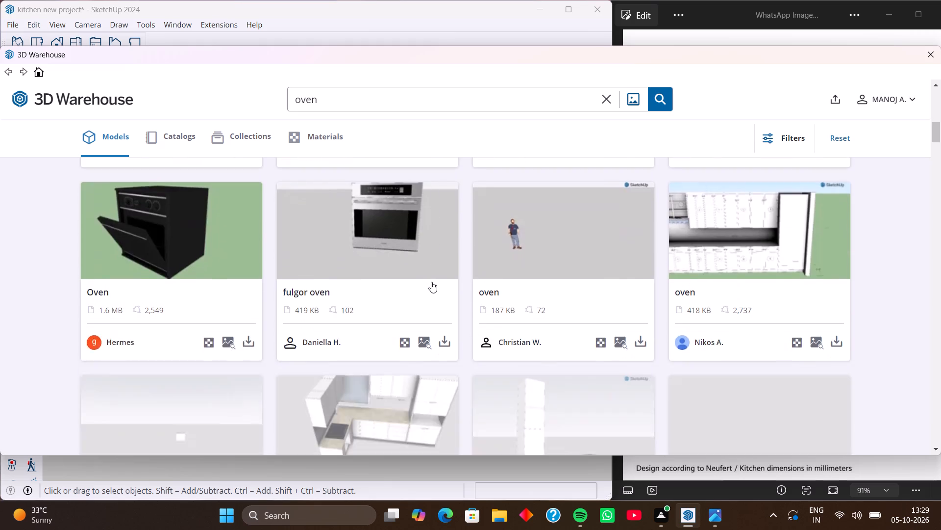
{"action": "scroll", "coordinate": [431, 282], "scroll_direction": "down", "scroll_amount": 3}
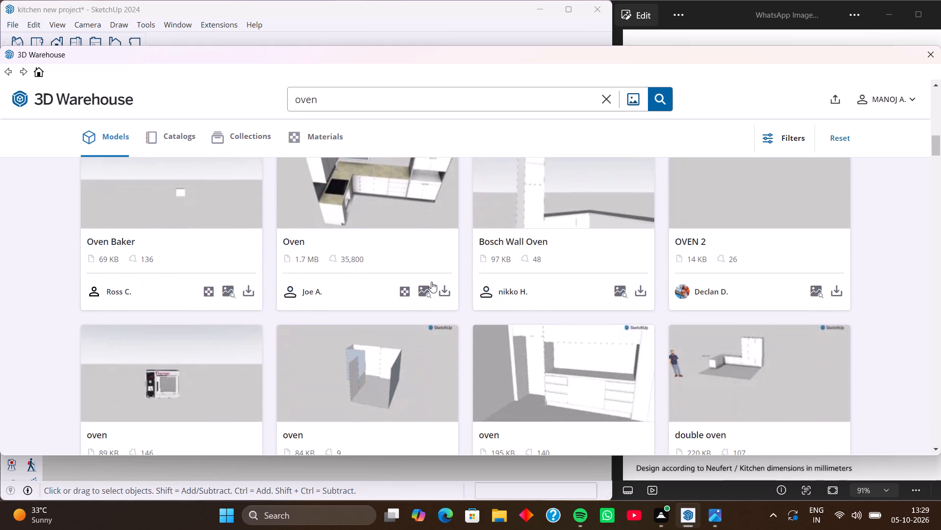
{"action": "scroll", "coordinate": [431, 282], "scroll_direction": "down", "scroll_amount": 4}
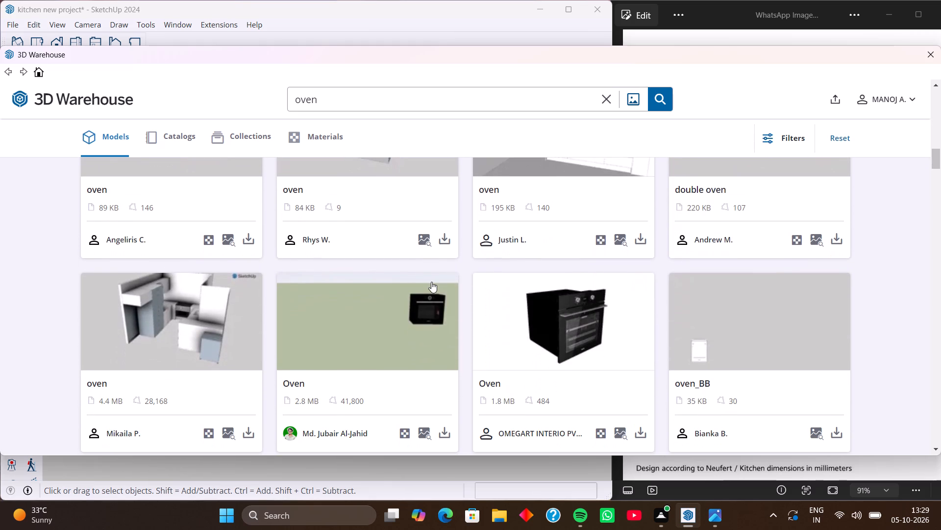
{"action": "scroll", "coordinate": [431, 282], "scroll_direction": "down", "scroll_amount": 5}
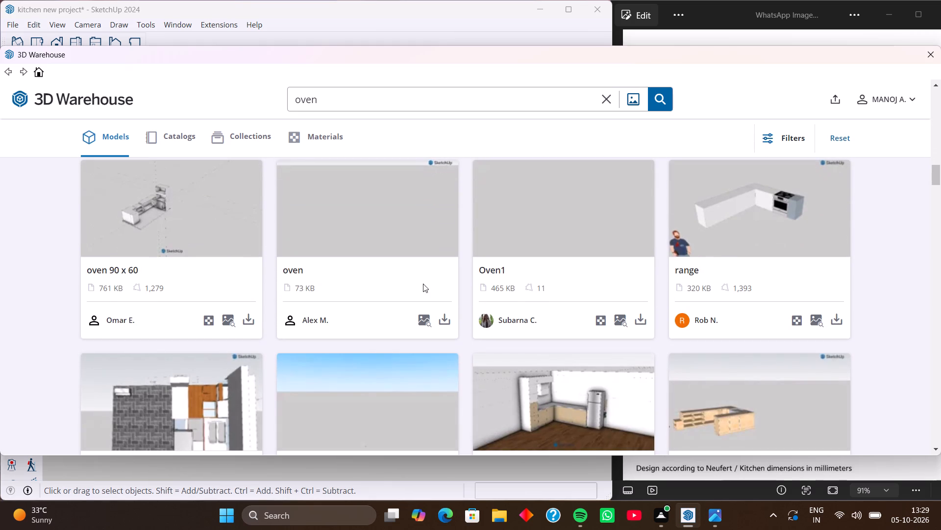
{"action": "left_click", "coordinate": [837, 321]}
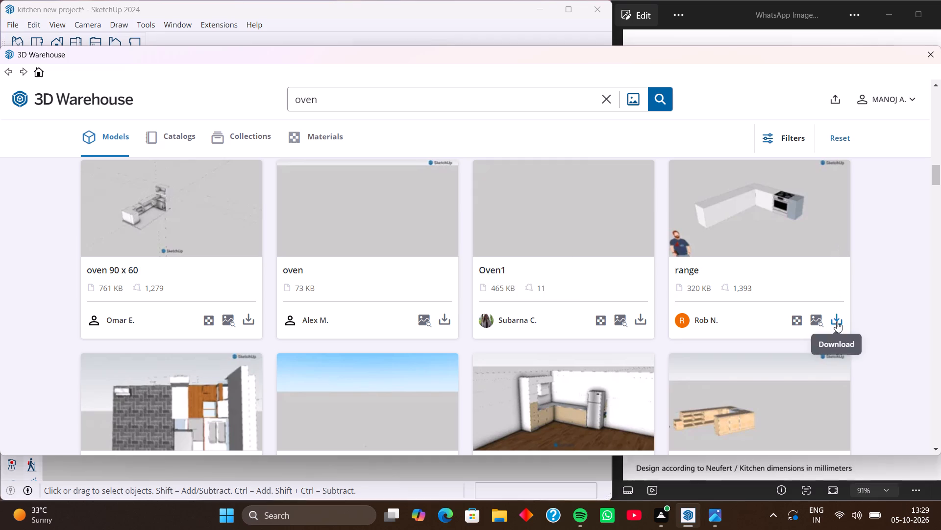
{"action": "left_click", "coordinate": [425, 263]}
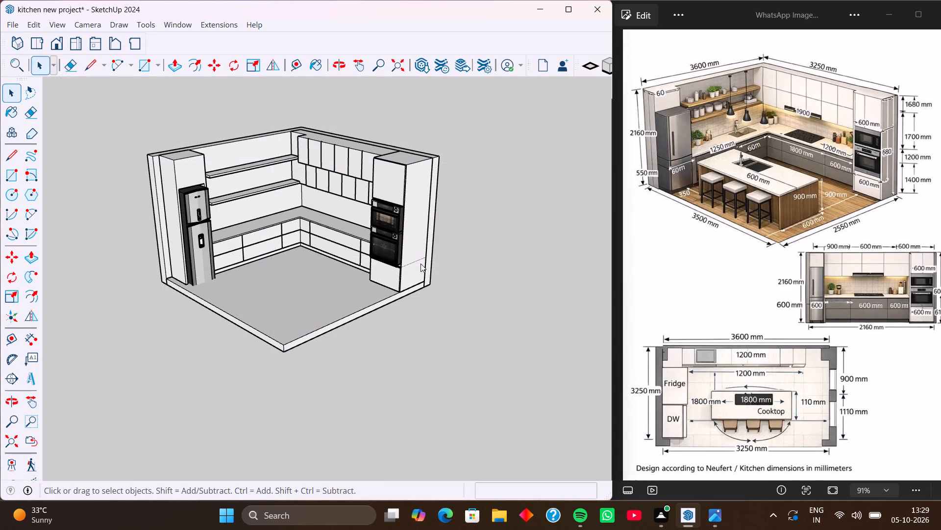
Place the range model in the empty space in front of the kitchen and explode it into separate objects.
{"action": "scroll", "coordinate": [229, 364], "scroll_direction": "down", "scroll_amount": 4}
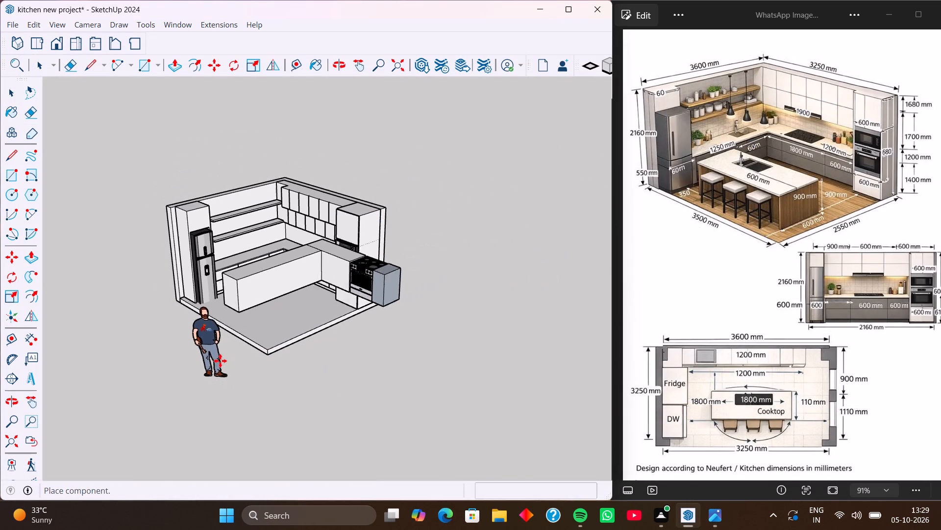
{"action": "scroll", "coordinate": [220, 361], "scroll_direction": "down", "scroll_amount": 1}
{"action": "left_click", "coordinate": [313, 444]}
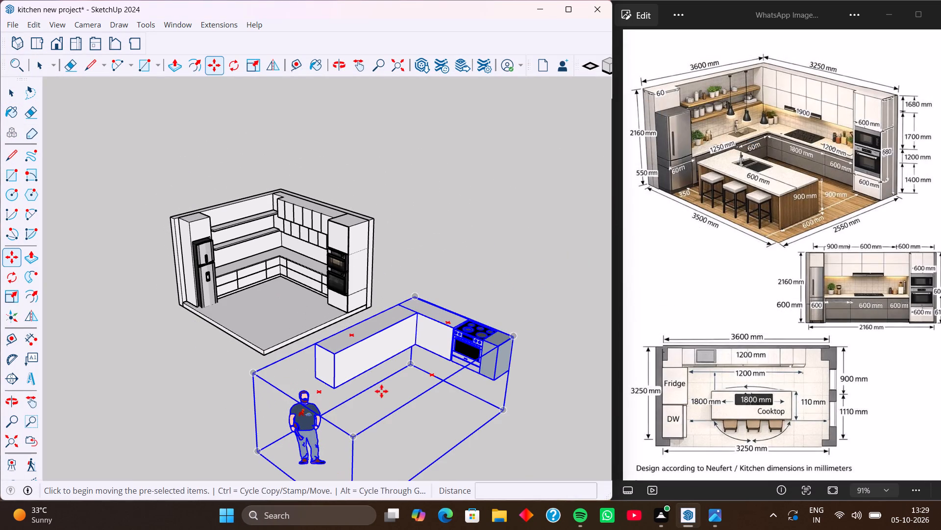
{"action": "right_click", "coordinate": [375, 357]}
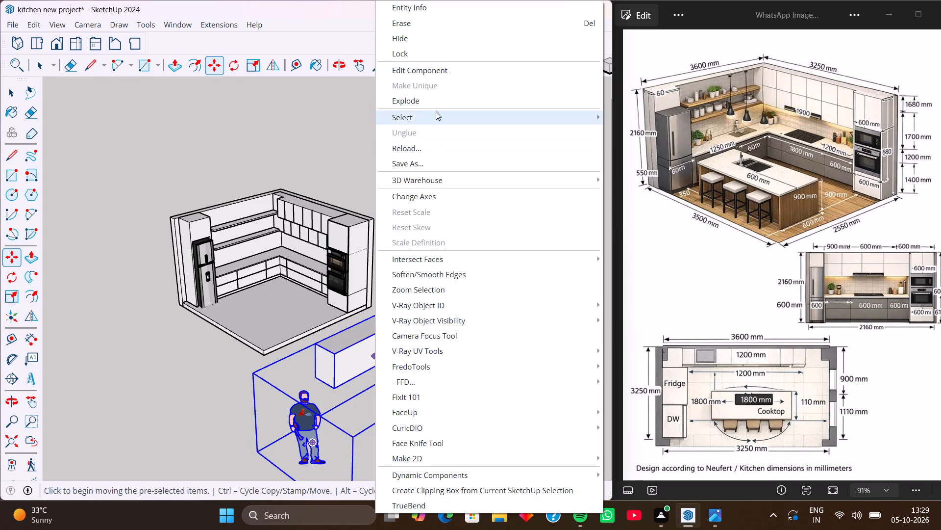
{"action": "left_click", "coordinate": [433, 102]}
{"action": "scroll", "coordinate": [445, 263], "scroll_direction": "down", "scroll_amount": 3}
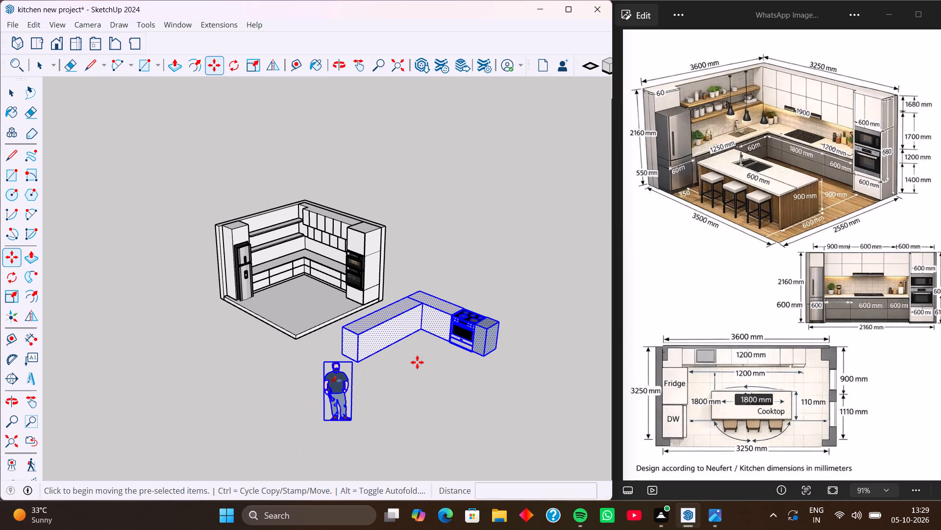
{"action": "key", "text": "space"}
{"action": "left_click", "coordinate": [383, 378]}
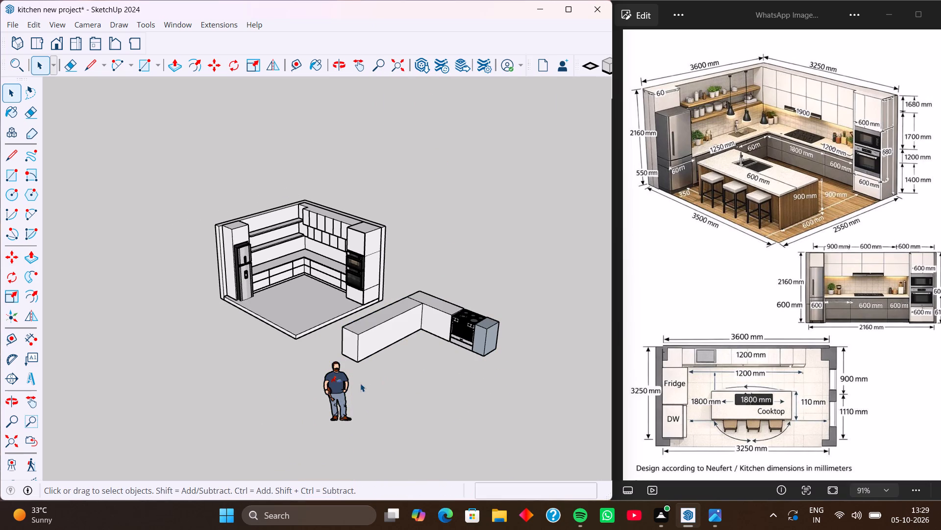
Delete the human figure, the L-shaped counter and the end cabinet from the imported model, keeping only the range.
{"action": "left_click", "coordinate": [343, 386]}
{"action": "key", "text": "Delete"}
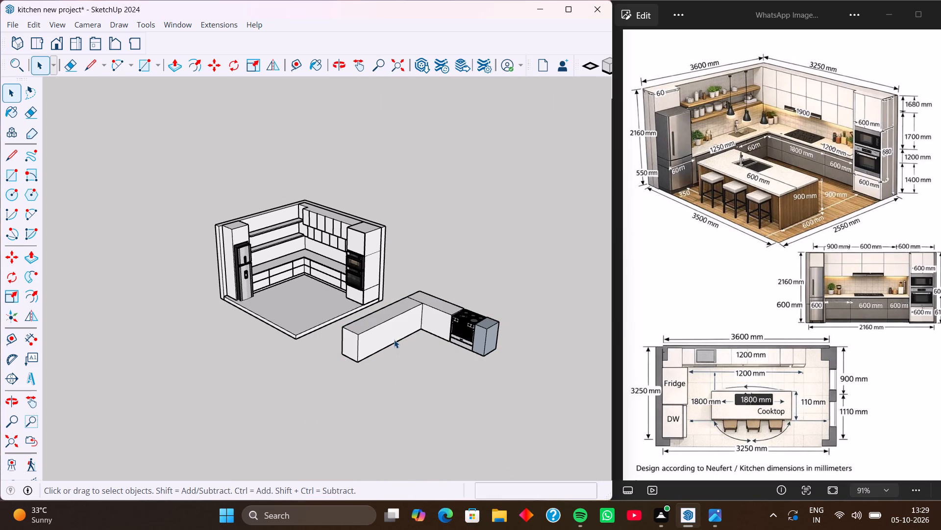
{"action": "left_click", "coordinate": [394, 340]}
{"action": "triple_click", "coordinate": [391, 329]}
{"action": "left_click", "coordinate": [391, 329]}
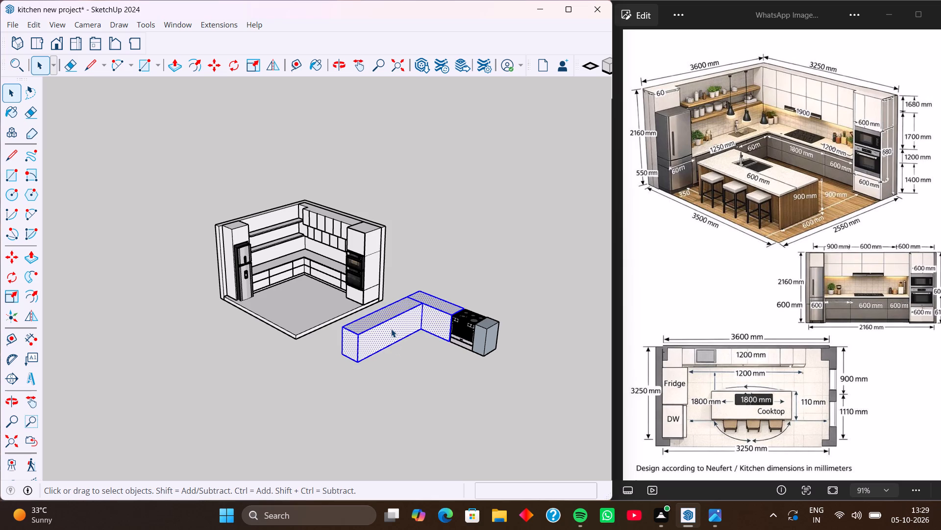
{"action": "key", "text": "Delete"}
{"action": "triple_click", "coordinate": [481, 341]}
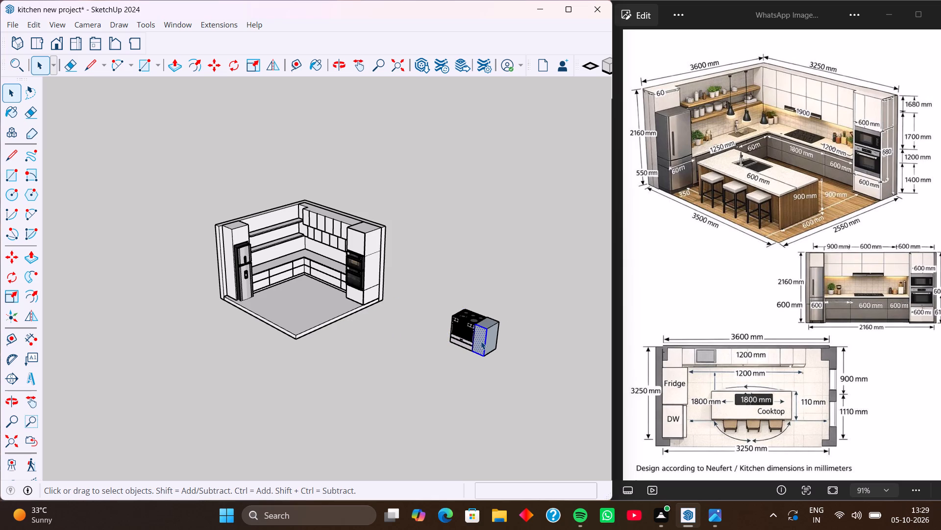
{"action": "left_click", "coordinate": [481, 341]}
{"action": "key", "text": "Delete"}
Examine the isolated range's front, side and cooktop up close and its orientation relative to the kitchen.
{"action": "scroll", "coordinate": [477, 340], "scroll_direction": "up", "scroll_amount": 14}
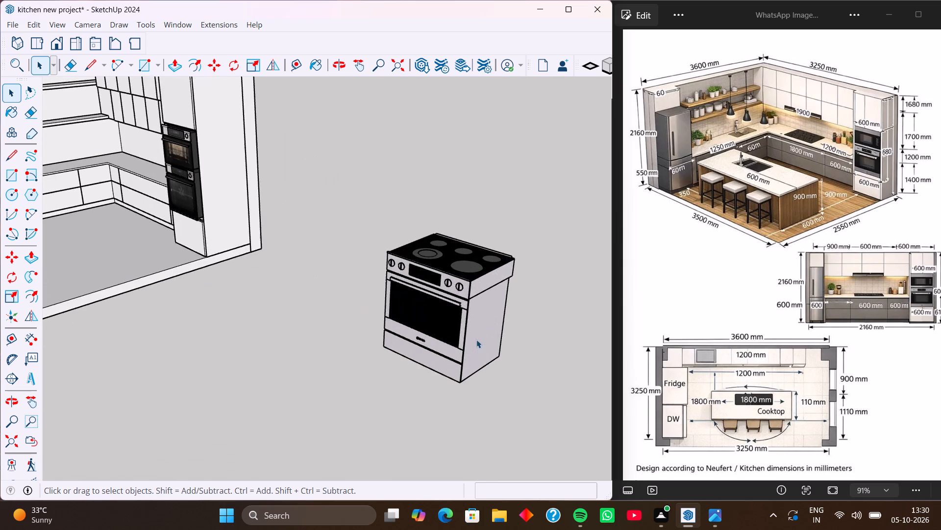
{"action": "left_click", "coordinate": [470, 330]}
{"action": "middle_click_drag", "start_coordinate": [468, 330], "coordinate": [523, 320]}
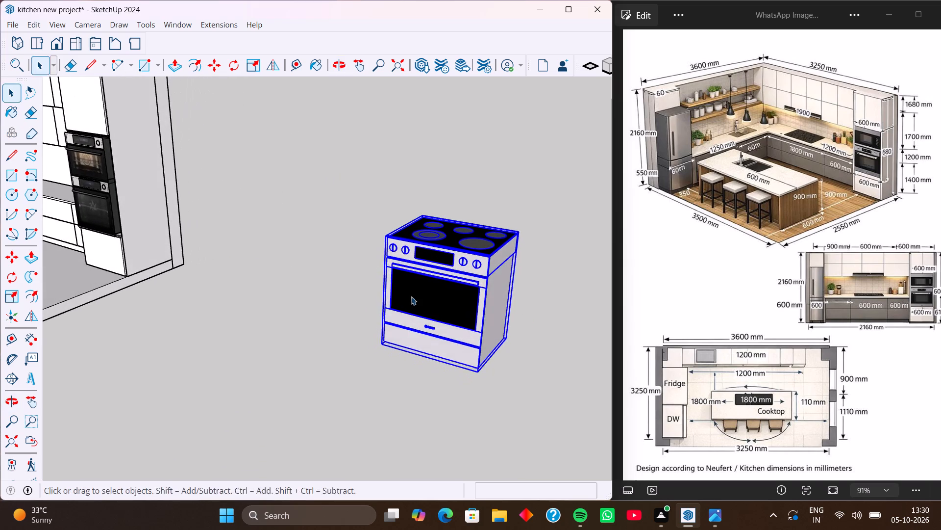
{"action": "middle_click_drag", "start_coordinate": [411, 296], "coordinate": [427, 354]}
{"action": "scroll", "coordinate": [454, 314], "scroll_direction": "up", "scroll_amount": 11}
{"action": "scroll", "coordinate": [379, 307], "scroll_direction": "down", "scroll_amount": 8}
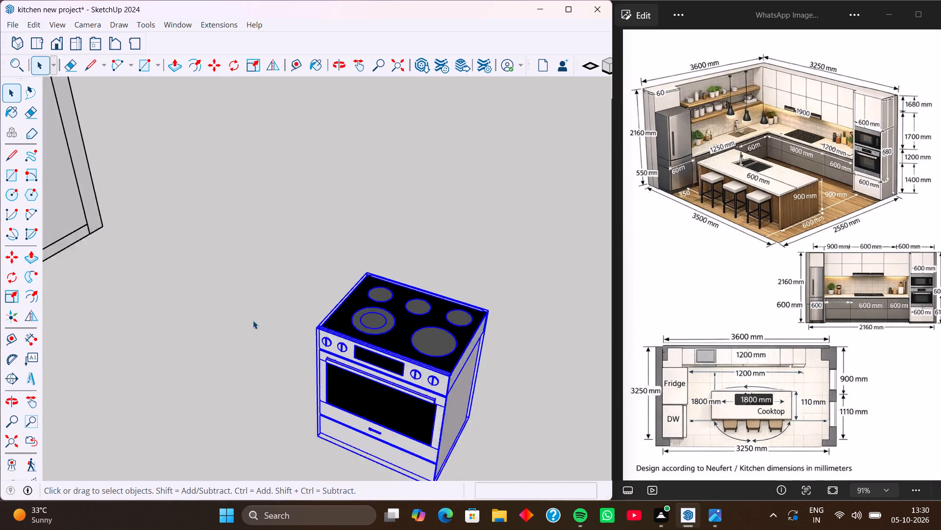
{"action": "scroll", "coordinate": [253, 320], "scroll_direction": "down", "scroll_amount": 2}
{"action": "scroll", "coordinate": [291, 332], "scroll_direction": "down", "scroll_amount": 2}
{"action": "left_click", "coordinate": [407, 324]}
{"action": "middle_click", "coordinate": [353, 338]}
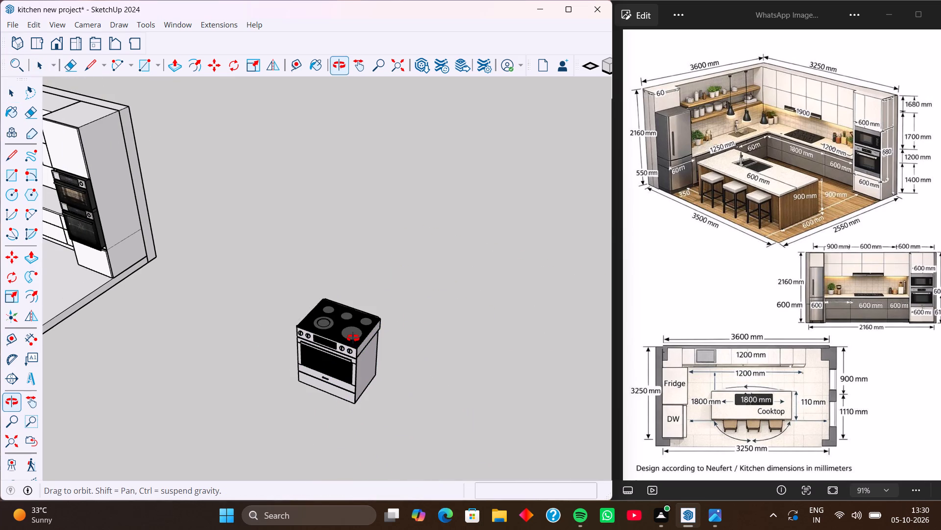
{"action": "middle_click_drag", "start_coordinate": [341, 350], "coordinate": [423, 320]}
{"action": "scroll", "coordinate": [379, 310], "scroll_direction": "down", "scroll_amount": 1}
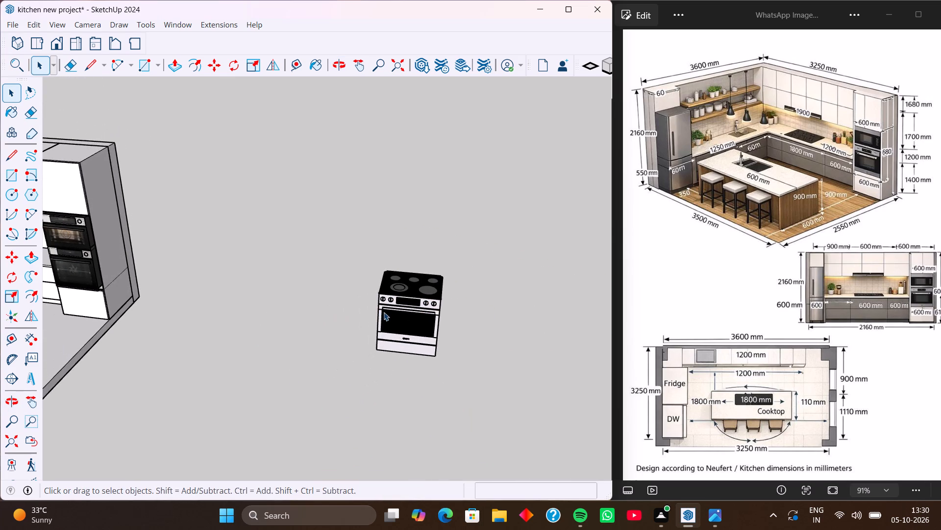
Move the range by its rear top corner about 26' 2 7/16" onto the worktop's back edge, along the wall with the ovens.
{"action": "left_click", "coordinate": [388, 316]}
{"action": "key", "text": "m"}
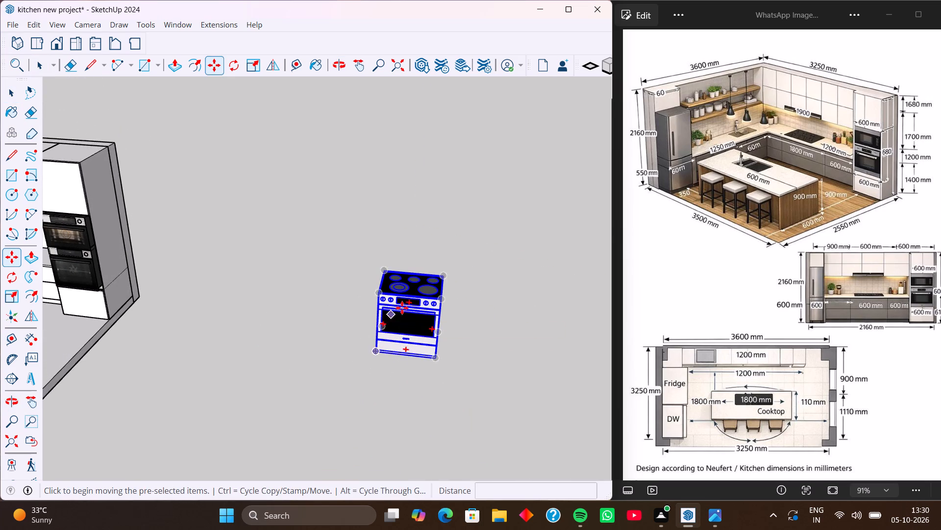
{"action": "scroll", "coordinate": [424, 302], "scroll_direction": "up", "scroll_amount": 12}
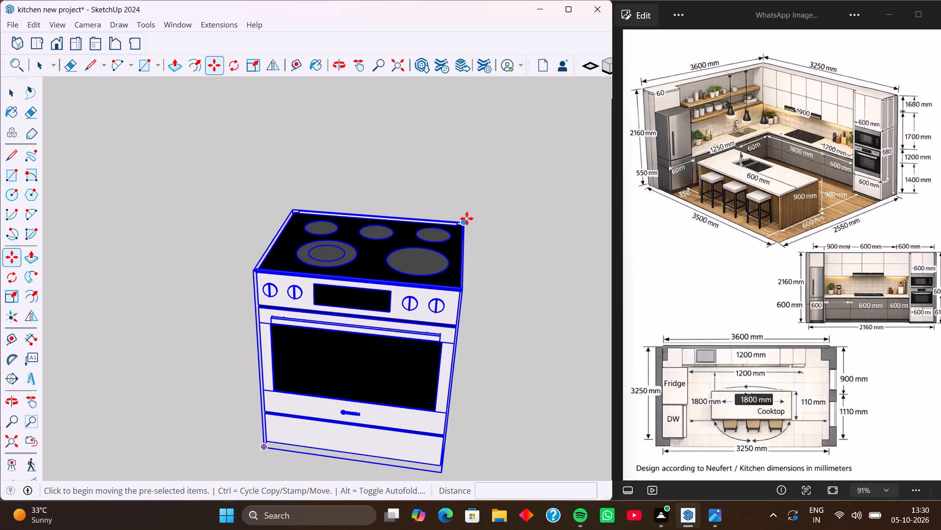
{"action": "left_click", "coordinate": [464, 221]}
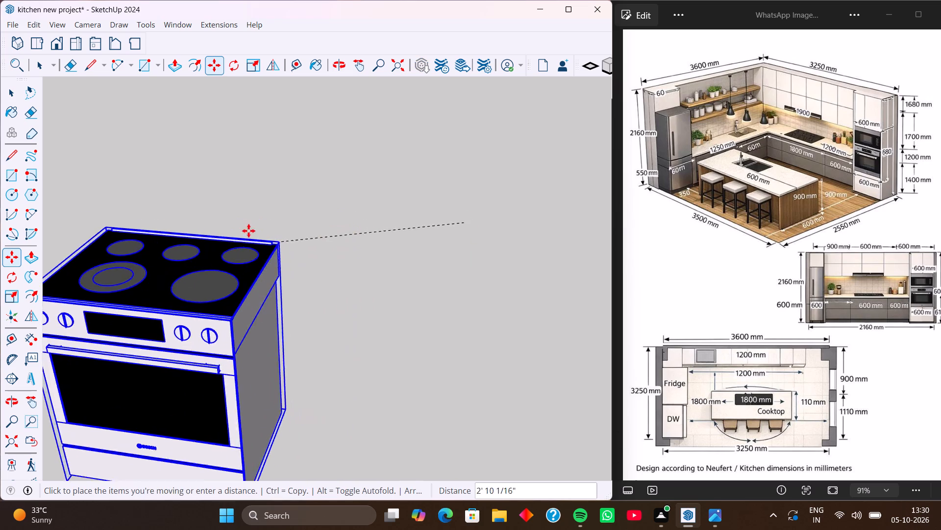
{"action": "scroll", "coordinate": [248, 230], "scroll_direction": "down", "scroll_amount": 12}
{"action": "middle_click_drag", "start_coordinate": [209, 221], "coordinate": [407, 302], "text": "shift"}
{"action": "middle_click_drag", "start_coordinate": [196, 312], "coordinate": [345, 322], "text": "shift"}
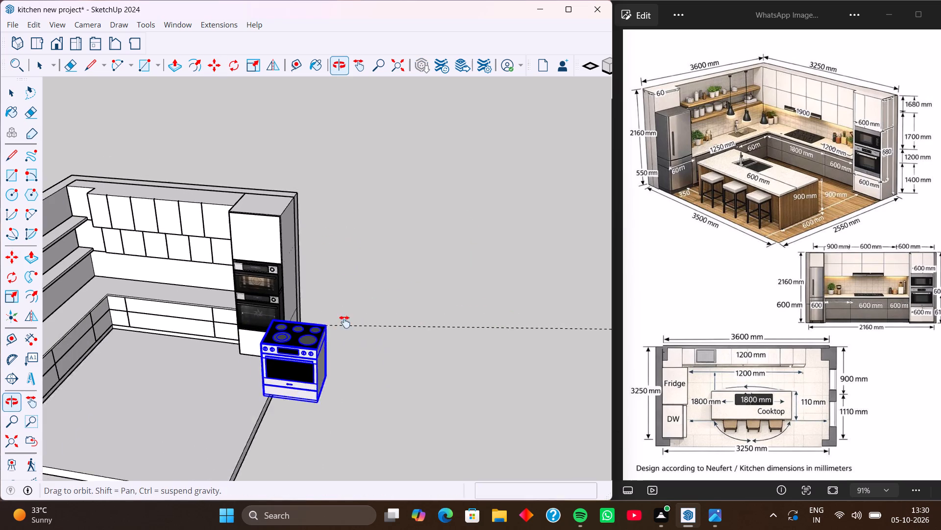
{"action": "middle_click_drag", "start_coordinate": [345, 322], "coordinate": [346, 321], "text": "shift"}
{"action": "scroll", "coordinate": [207, 302], "scroll_direction": "up", "scroll_amount": 9}
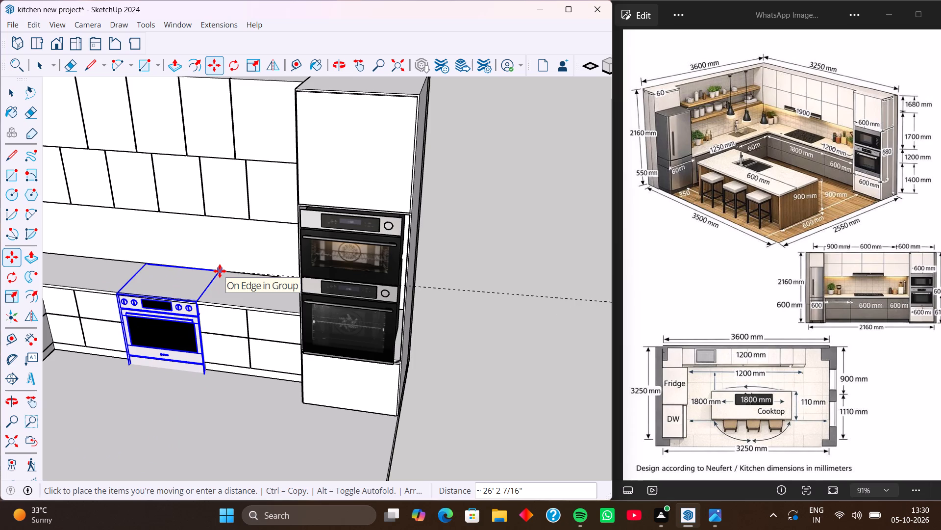
{"action": "left_click", "coordinate": [220, 271]}
Shorten the range from its base, scaling its height to about 0.91 and again to 0.95, to bring its underside to floor level.
{"action": "middle_click_drag", "start_coordinate": [187, 333], "coordinate": [196, 322]}
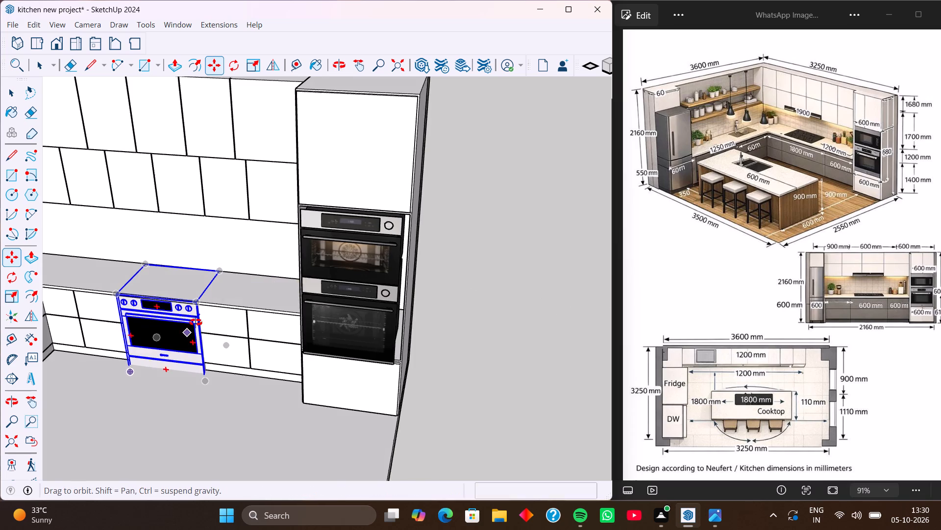
{"action": "middle_click_drag", "start_coordinate": [196, 322], "coordinate": [215, 270]}
{"action": "middle_click_drag", "start_coordinate": [182, 355], "coordinate": [171, 208]}
{"action": "middle_click_drag", "start_coordinate": [171, 368], "coordinate": [165, 410]}
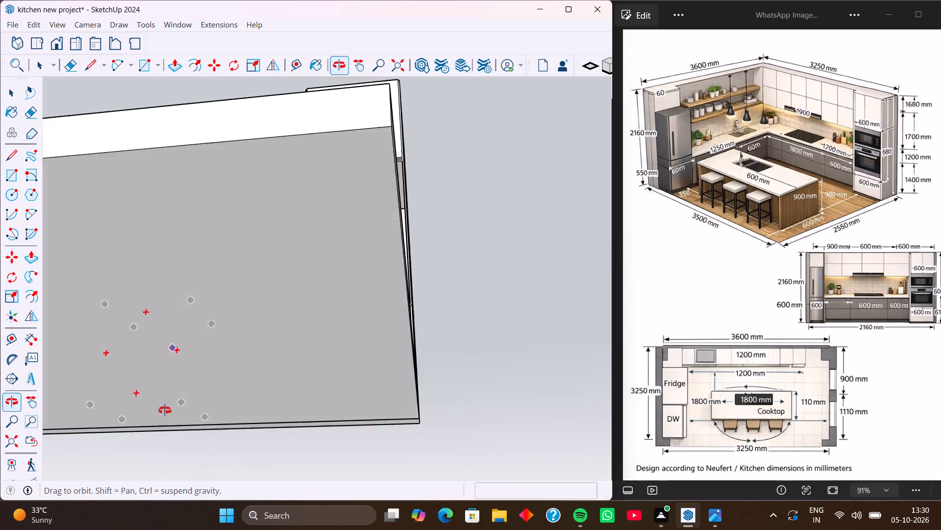
{"action": "middle_click_drag", "start_coordinate": [165, 410], "coordinate": [162, 473]}
{"action": "middle_click_drag", "start_coordinate": [156, 316], "coordinate": [151, 380]}
{"action": "scroll", "coordinate": [151, 380], "scroll_direction": "up", "scroll_amount": 1}
{"action": "key", "text": "s"}
{"action": "scroll", "coordinate": [168, 347], "scroll_direction": "up", "scroll_amount": 5}
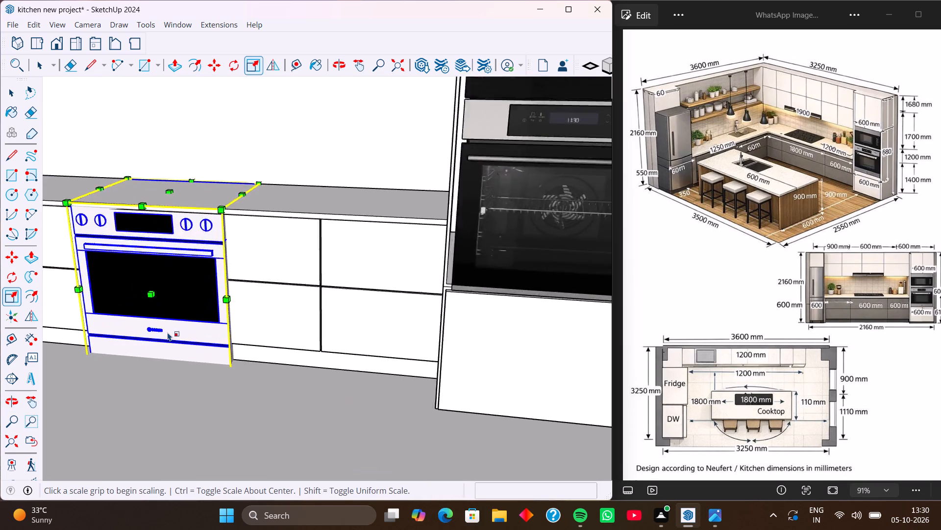
{"action": "scroll", "coordinate": [168, 332], "scroll_direction": "up", "scroll_amount": 2}
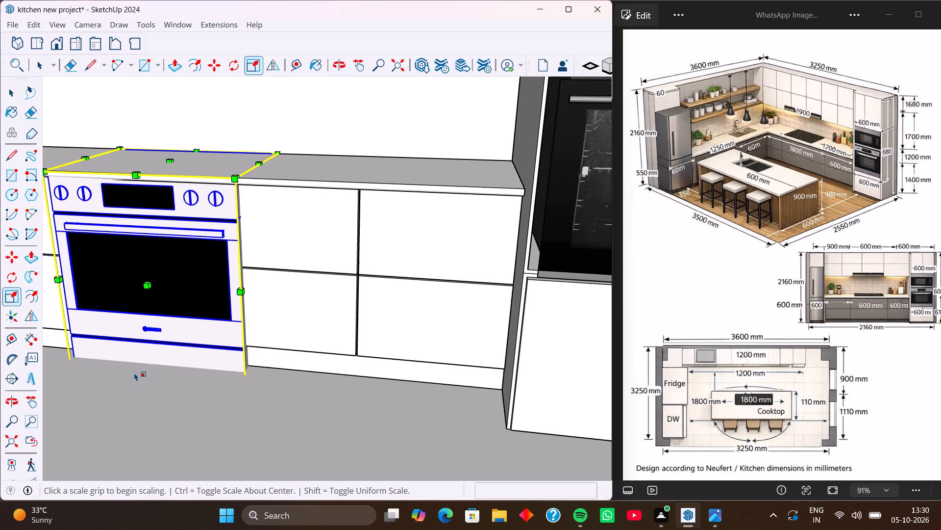
{"action": "left_click", "coordinate": [159, 384]}
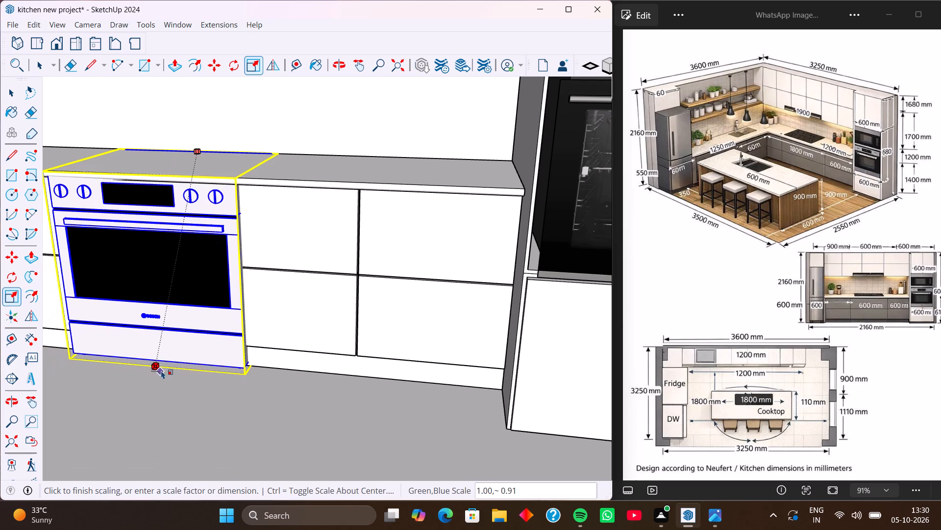
{"action": "left_click", "coordinate": [163, 367]}
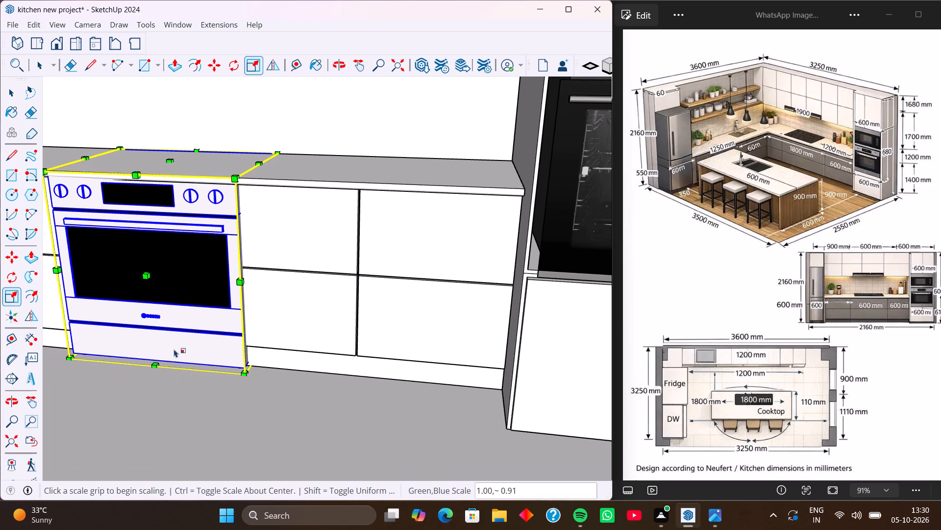
{"action": "left_click", "coordinate": [185, 335]}
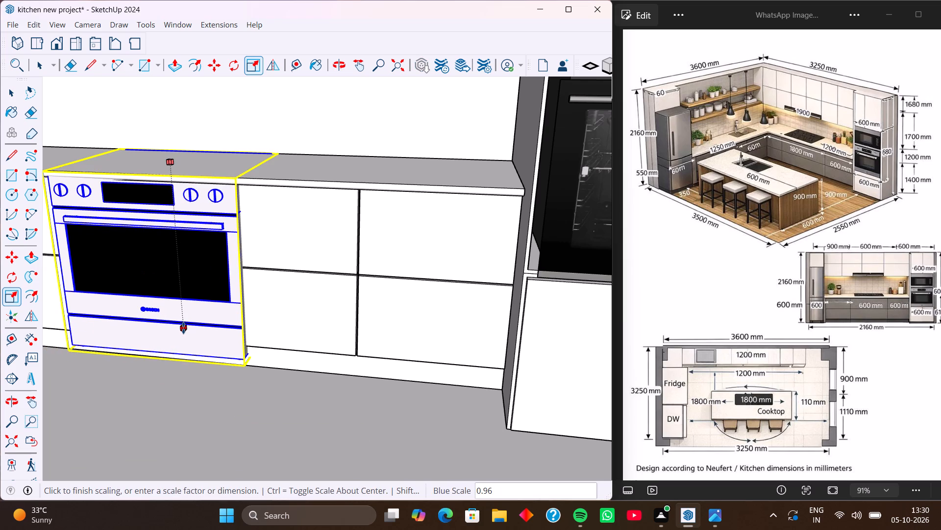
{"action": "left_click", "coordinate": [183, 327]}
Scale the range's height upward from its top by 1.12 so the cooktop rises above the worktop.
{"action": "scroll", "coordinate": [181, 328], "scroll_direction": "down", "scroll_amount": 9}
{"action": "middle_click_drag", "start_coordinate": [164, 384], "coordinate": [252, 397]}
{"action": "middle_click_drag", "start_coordinate": [181, 386], "coordinate": [252, 386]}
{"action": "middle_click_drag", "start_coordinate": [171, 402], "coordinate": [285, 373]}
{"action": "middle_click_drag", "start_coordinate": [268, 370], "coordinate": [201, 374]}
{"action": "left_click", "coordinate": [367, 272]}
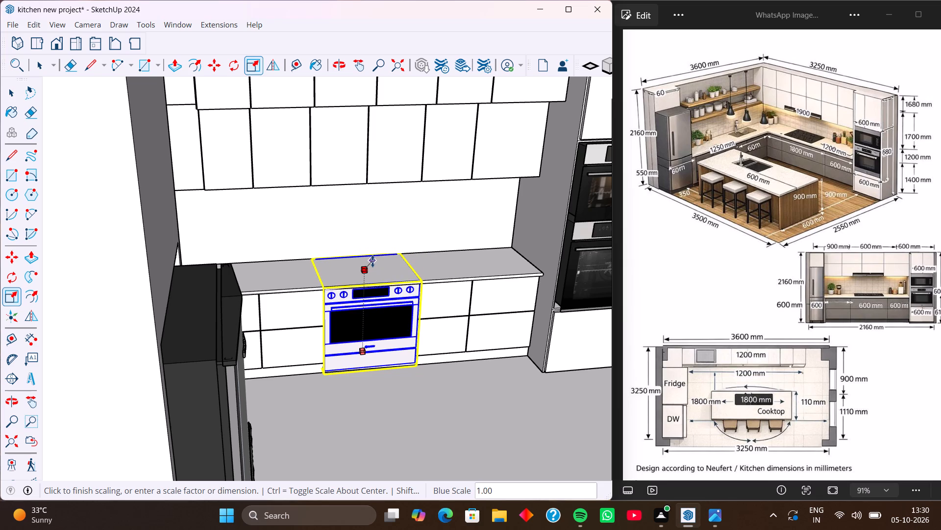
{"action": "scroll", "coordinate": [372, 261], "scroll_direction": "up", "scroll_amount": 3}
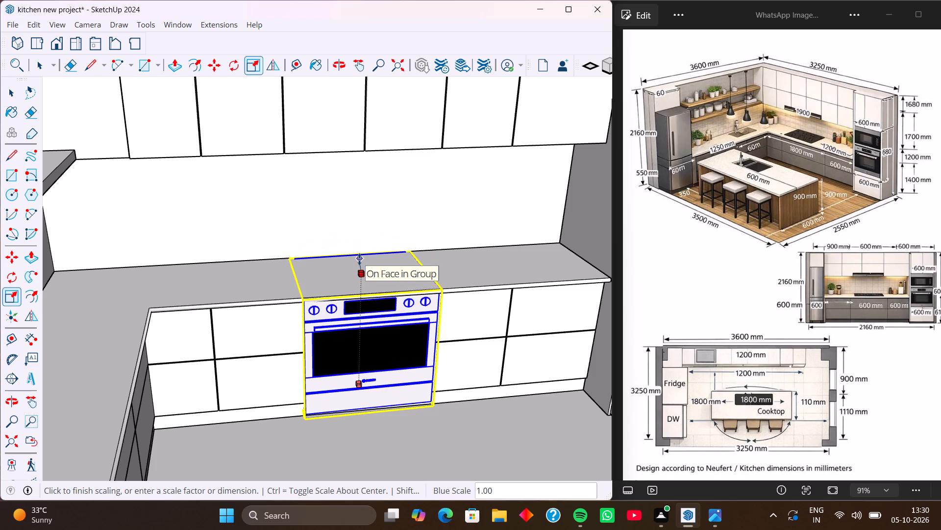
{"action": "scroll", "coordinate": [359, 259], "scroll_direction": "up", "scroll_amount": 9}
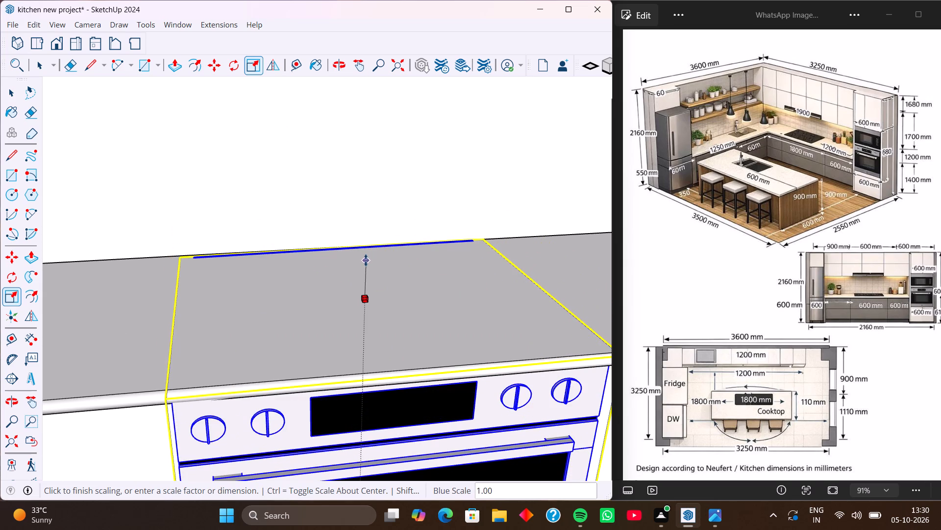
{"action": "scroll", "coordinate": [365, 258], "scroll_direction": "up", "scroll_amount": 4}
{"action": "scroll", "coordinate": [365, 256], "scroll_direction": "down", "scroll_amount": 5}
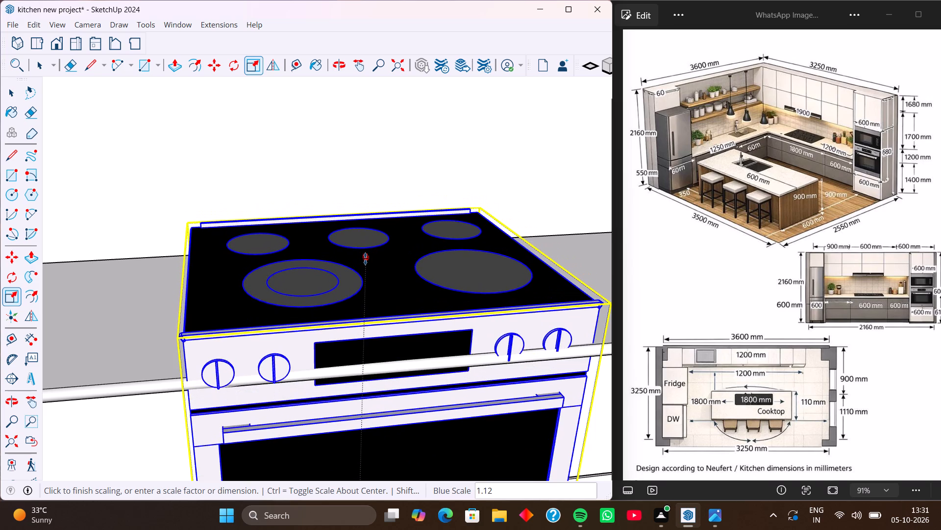
{"action": "left_click", "coordinate": [365, 259]}
Move the range about 8 5/8" along the counter, away from the oven tall unit.
{"action": "scroll", "coordinate": [183, 305], "scroll_direction": "down", "scroll_amount": 2}
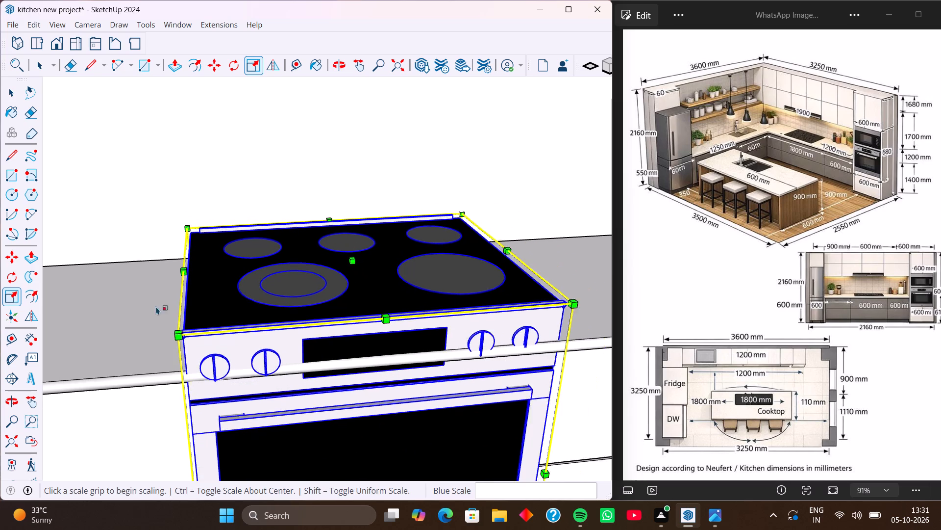
{"action": "scroll", "coordinate": [156, 306], "scroll_direction": "down", "scroll_amount": 5}
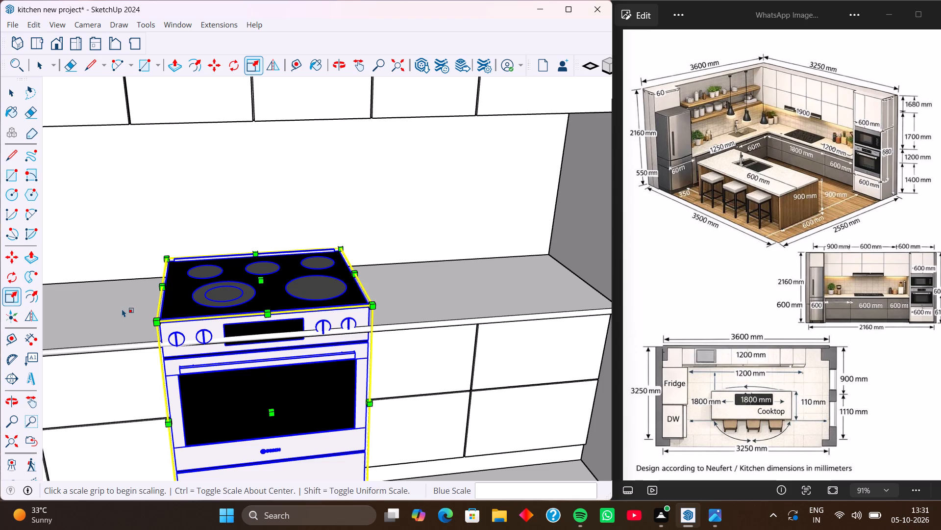
{"action": "key", "text": "m"}
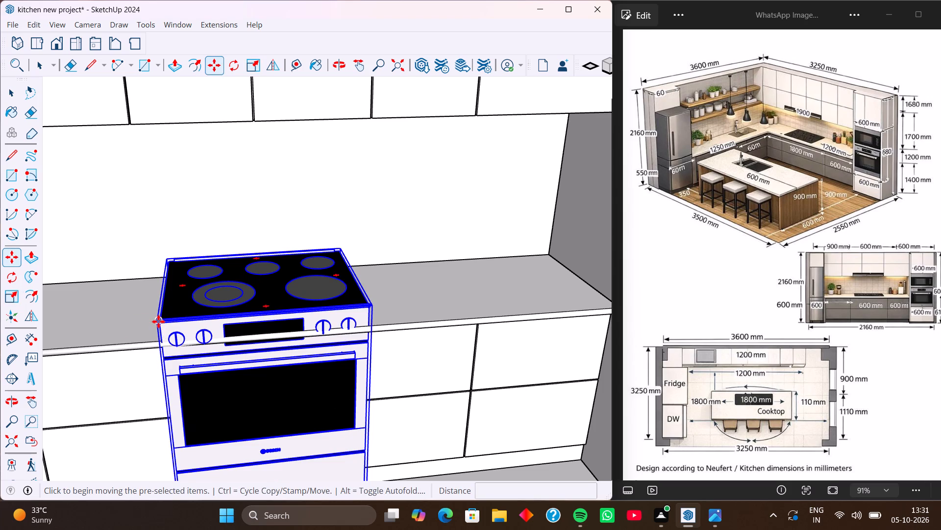
{"action": "left_click", "coordinate": [158, 321]}
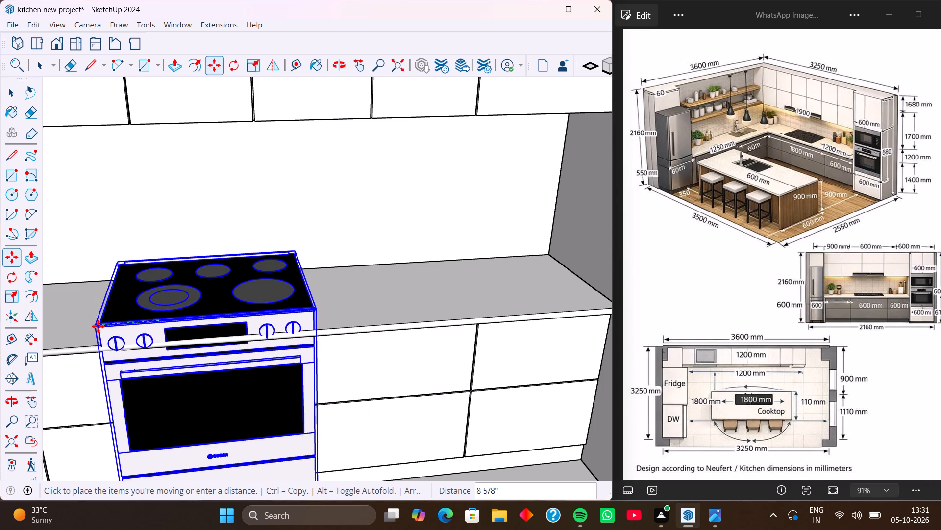
{"action": "left_click", "coordinate": [103, 326]}
{"action": "scroll", "coordinate": [181, 321], "scroll_direction": "down", "scroll_amount": 3}
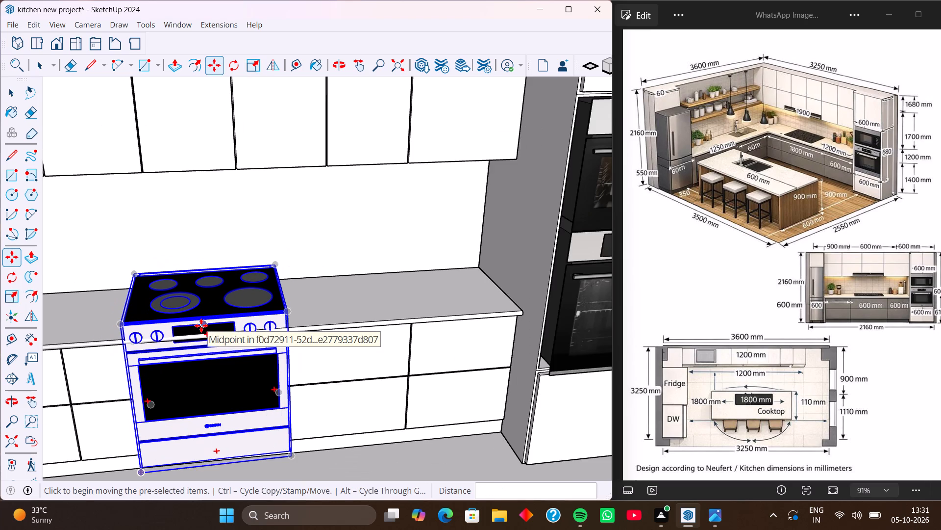
Rescale the range's height from its top, trying a factor of 1 and settling on 1.12.
{"action": "key", "text": "s"}
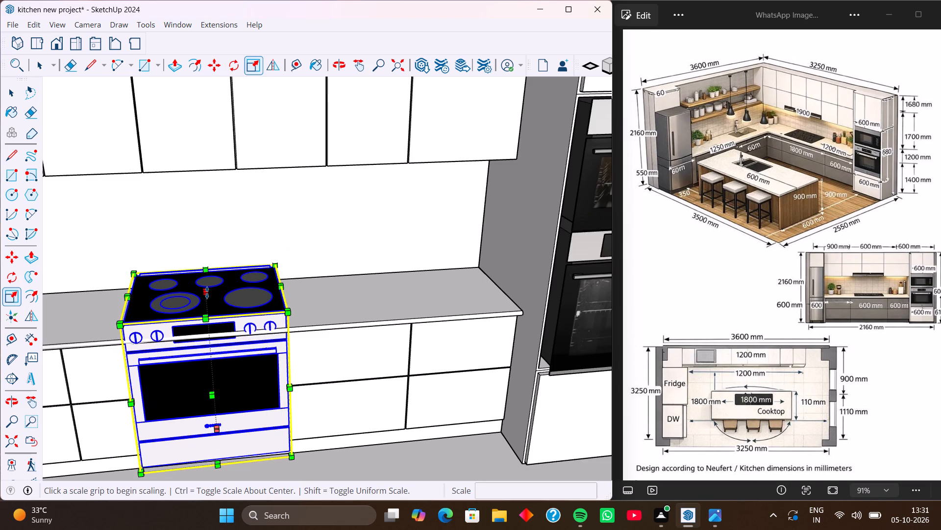
{"action": "left_click", "coordinate": [207, 292]}
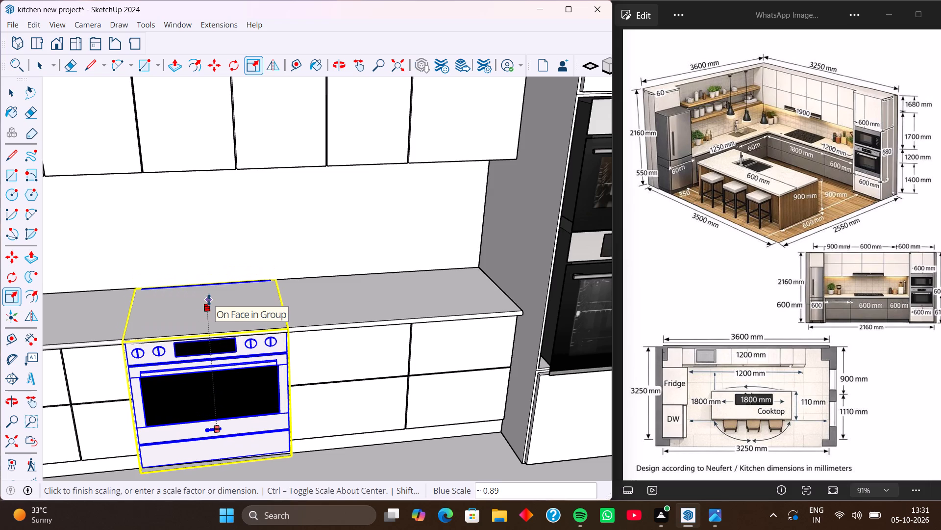
{"action": "scroll", "coordinate": [209, 300], "scroll_direction": "up", "scroll_amount": 2}
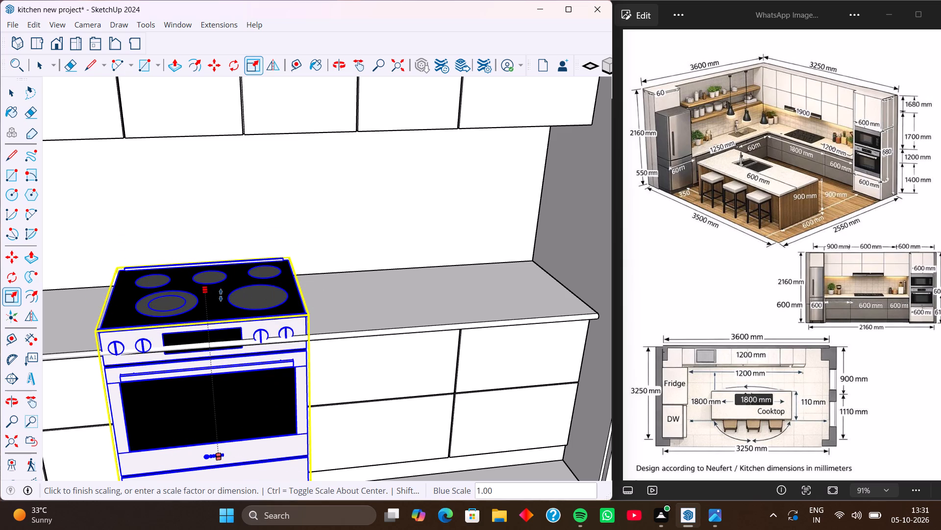
{"action": "key", "text": "1"}
{"action": "key", "text": "Return"}
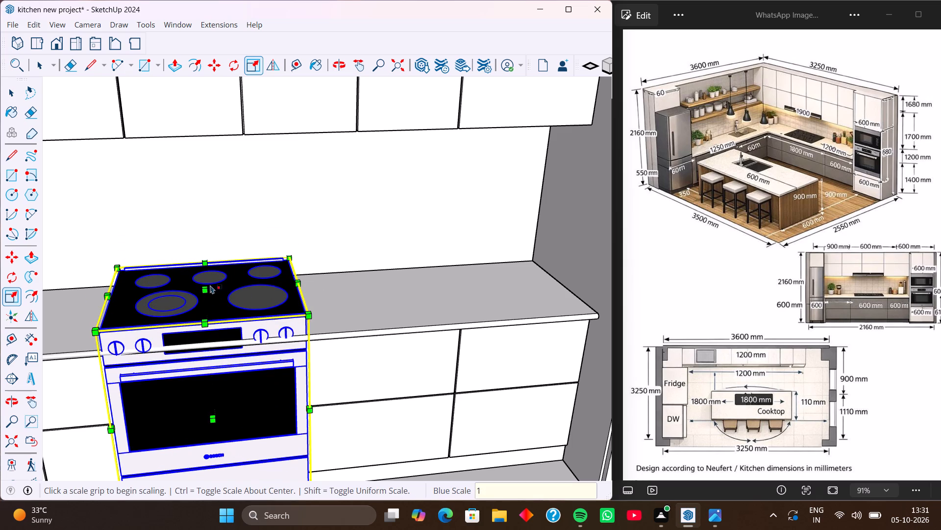
{"action": "left_click", "coordinate": [205, 285]}
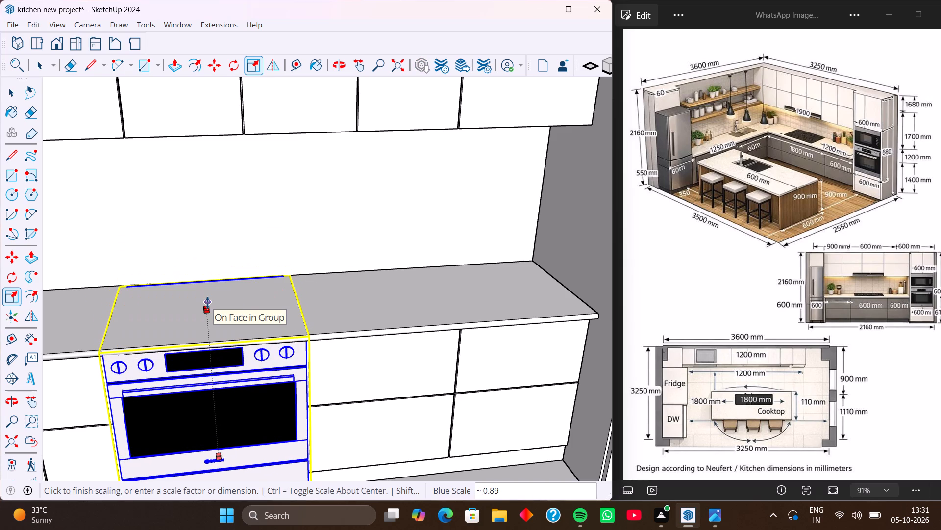
{"action": "key", "text": "1"}
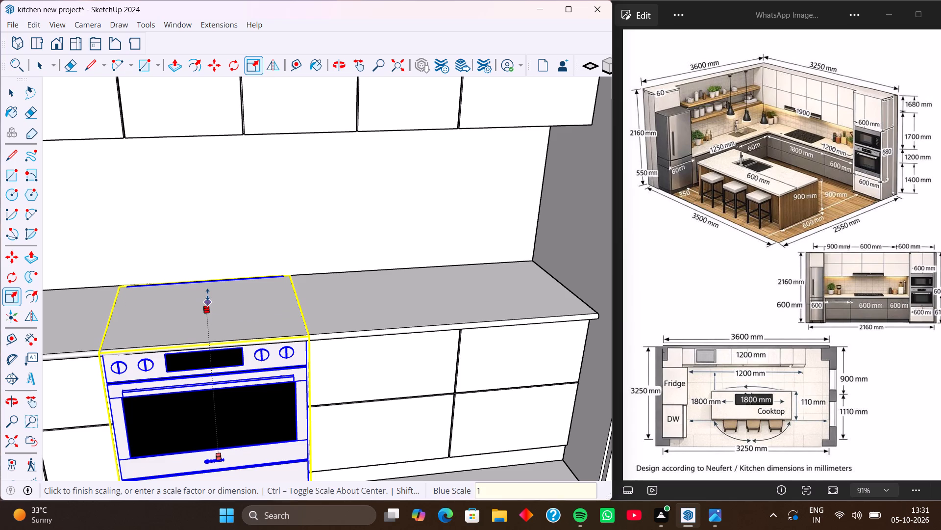
{"action": "key", "text": "Return"}
{"action": "left_click", "coordinate": [207, 291]}
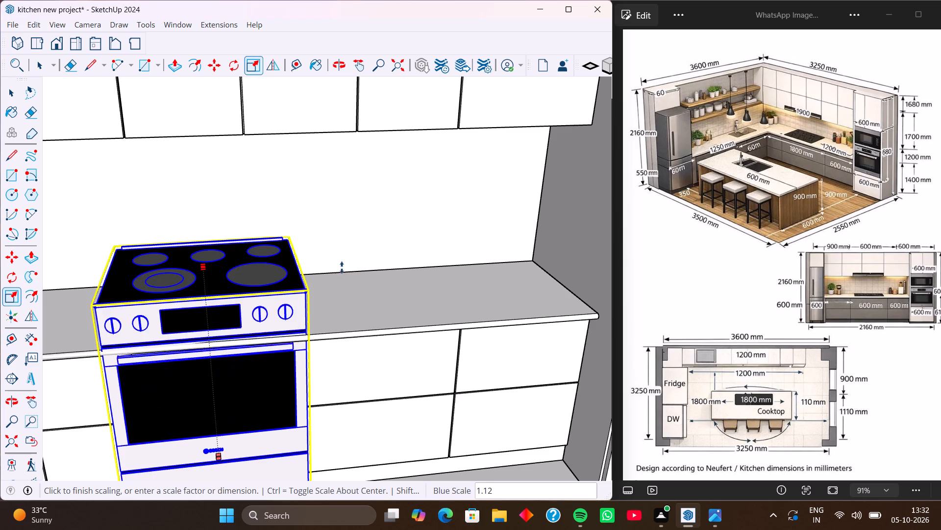
{"action": "left_click", "coordinate": [340, 267]}
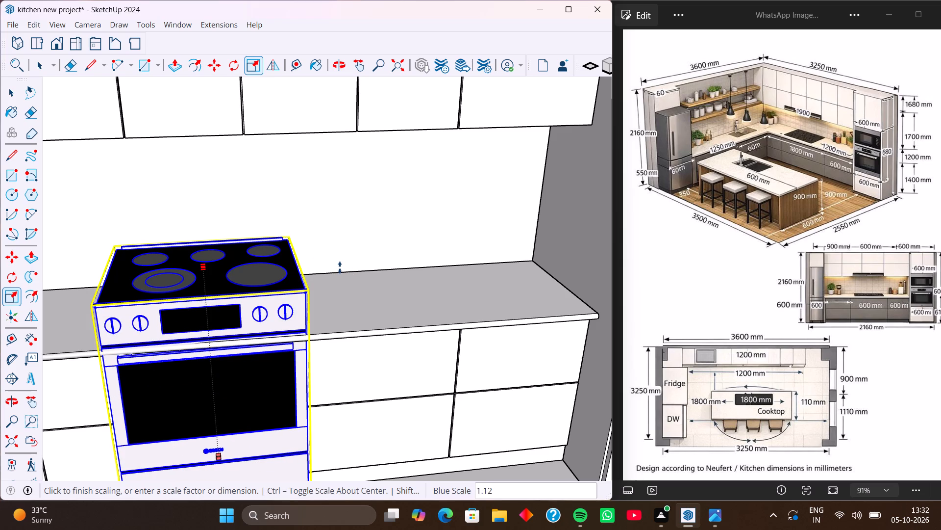
Lower the range's top with a height scale of 0.83 so the cooktop sits just above the worktop.
{"action": "middle_click_drag", "start_coordinate": [242, 273], "coordinate": [223, 200]}
{"action": "scroll", "coordinate": [226, 243], "scroll_direction": "up", "scroll_amount": 1}
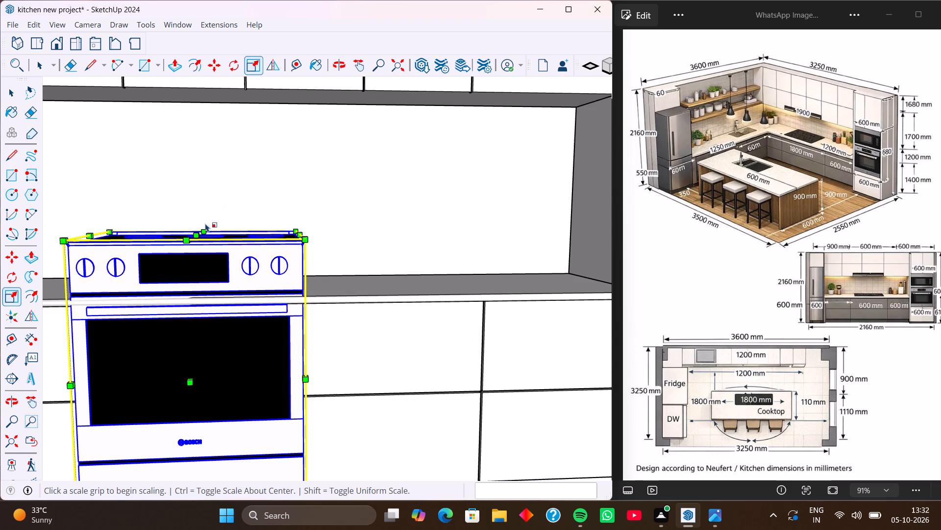
{"action": "left_click", "coordinate": [198, 236]}
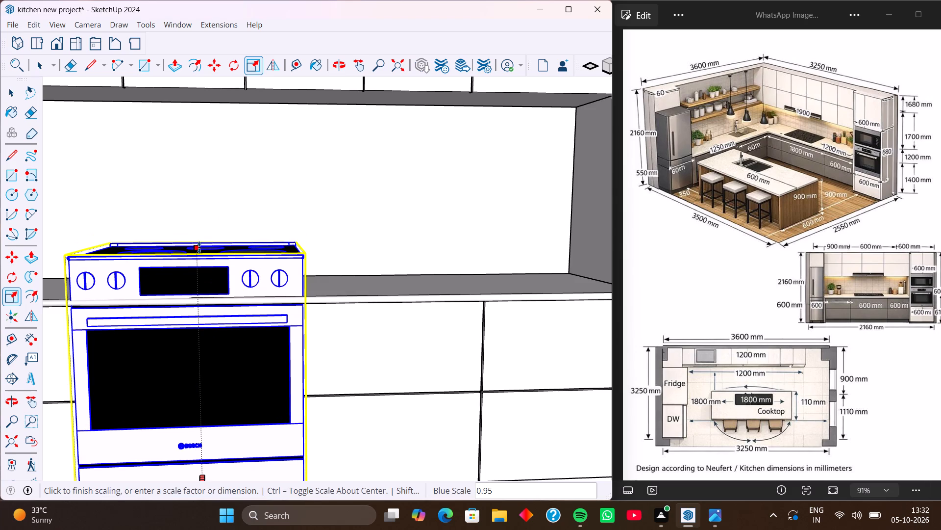
{"action": "key", "text": "1"}
{"action": "key", "text": "Return"}
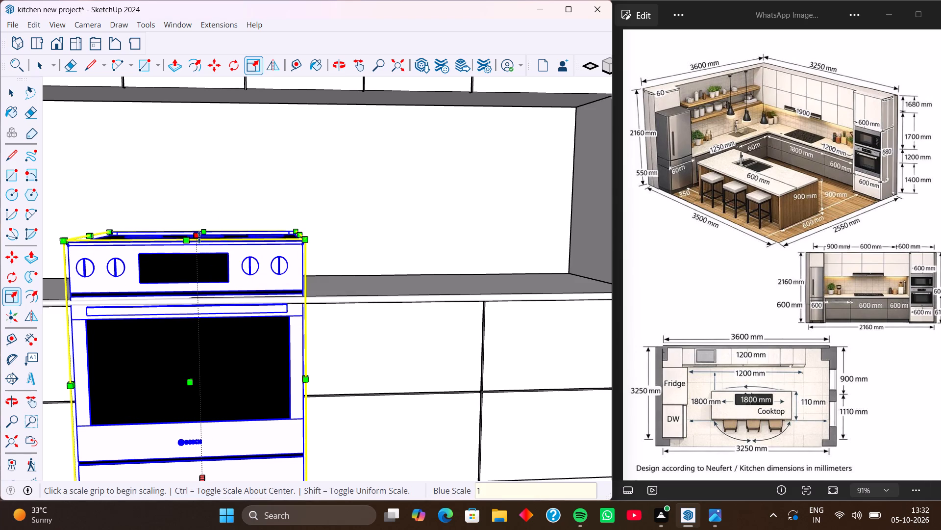
{"action": "left_click", "coordinate": [200, 234]}
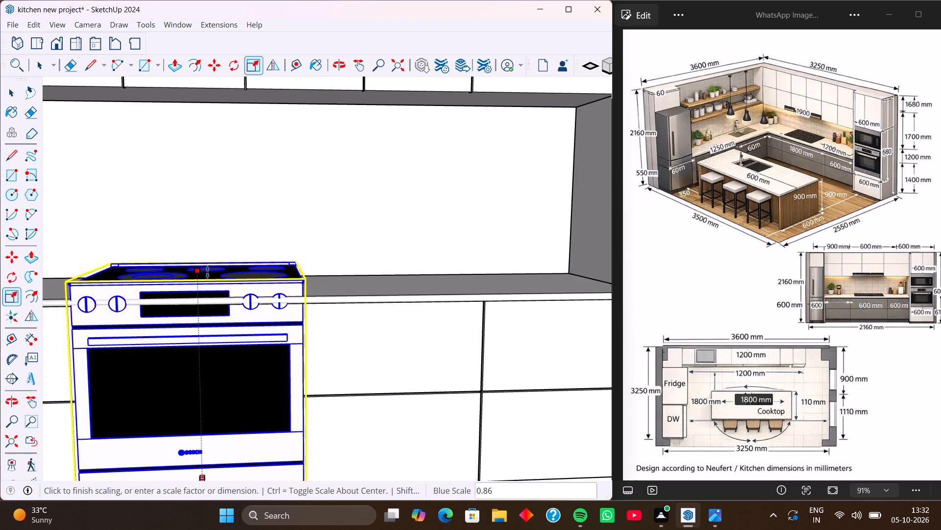
{"action": "key", "text": "1"}
{"action": "key", "text": "Return"}
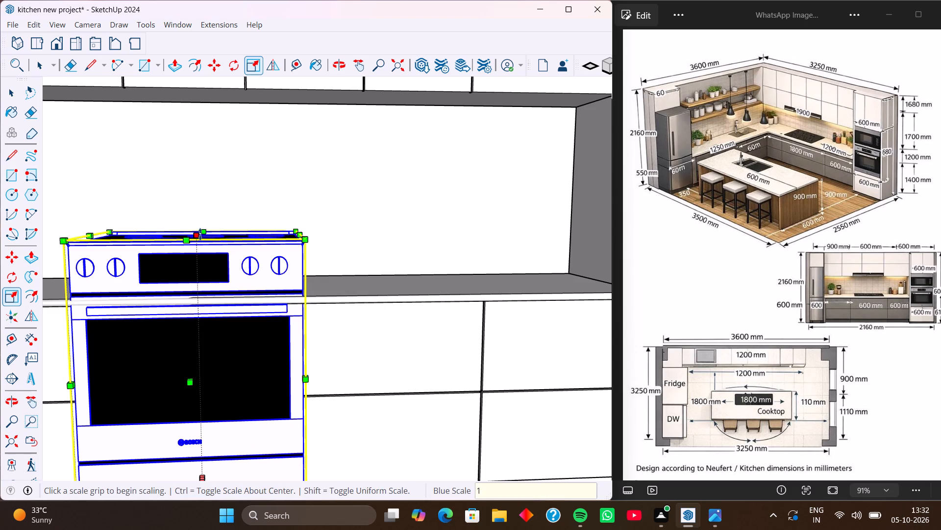
{"action": "left_click", "coordinate": [200, 234]}
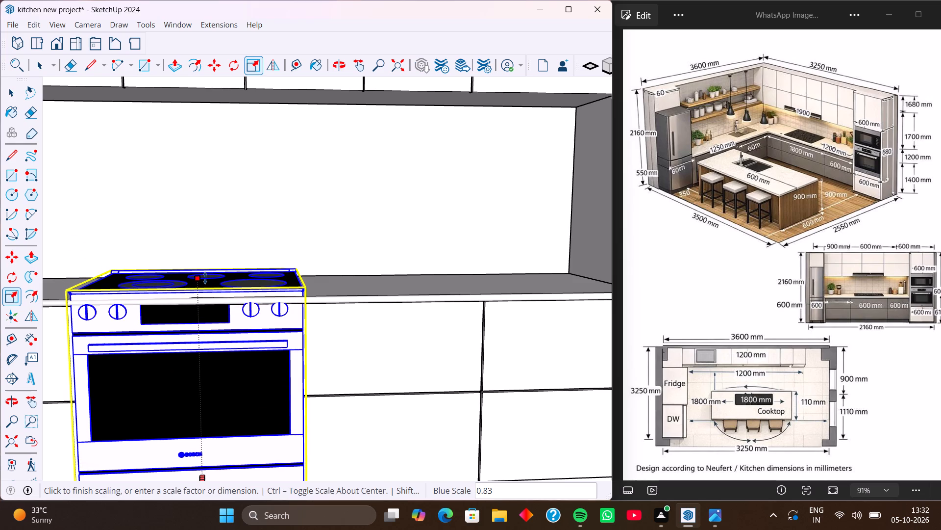
{"action": "left_click", "coordinate": [205, 278]}
{"action": "key", "text": "space"}
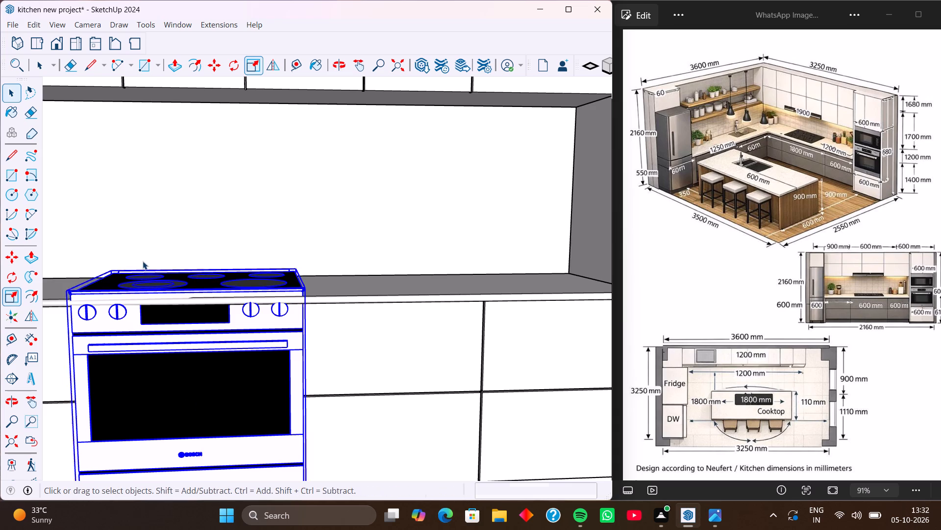
Deselect the range and examine its fit in the counter run, up close and within the whole kitchen.
{"action": "scroll", "coordinate": [143, 261], "scroll_direction": "down", "scroll_amount": 11}
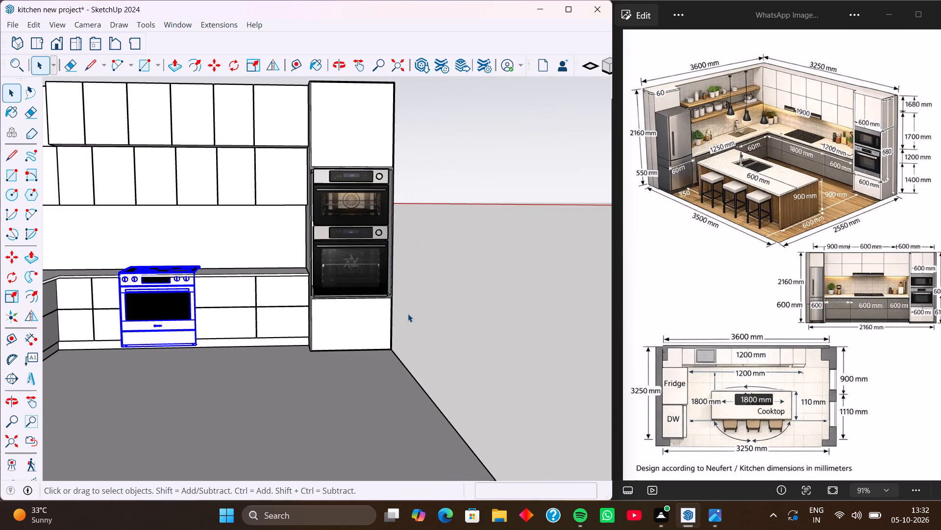
{"action": "left_click", "coordinate": [415, 313]}
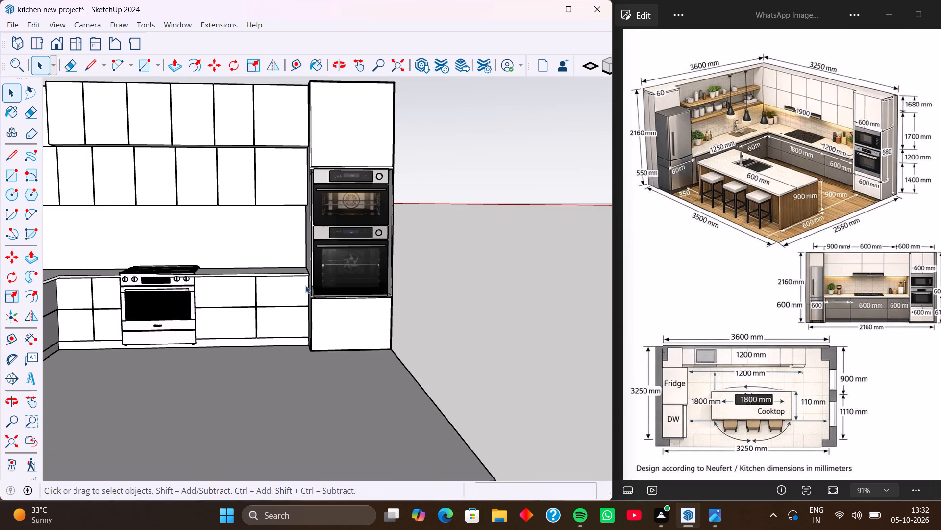
{"action": "middle_click_drag", "start_coordinate": [201, 291], "coordinate": [238, 417]}
{"action": "middle_click_drag", "start_coordinate": [168, 303], "coordinate": [180, 356]}
{"action": "scroll", "coordinate": [171, 286], "scroll_direction": "up", "scroll_amount": 2}
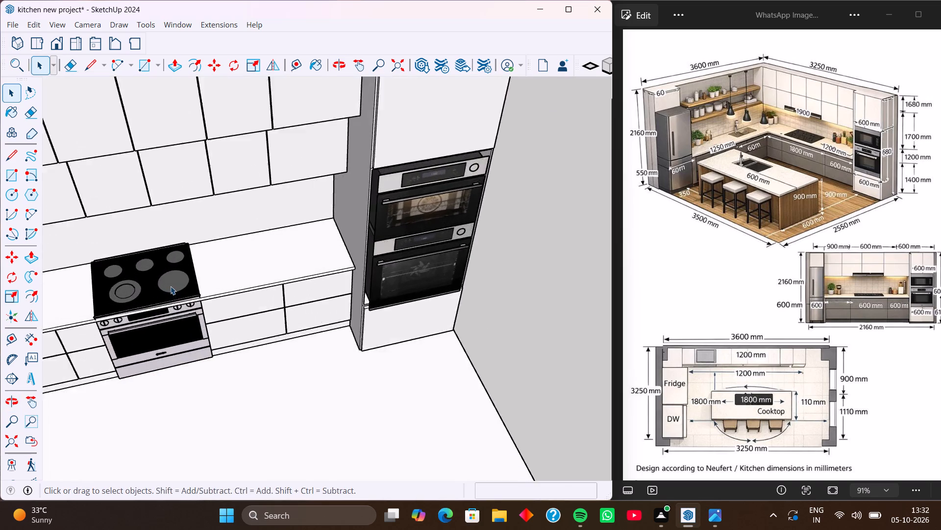
{"action": "scroll", "coordinate": [171, 286], "scroll_direction": "up", "scroll_amount": 11}
{"action": "scroll", "coordinate": [171, 286], "scroll_direction": "down", "scroll_amount": 7}
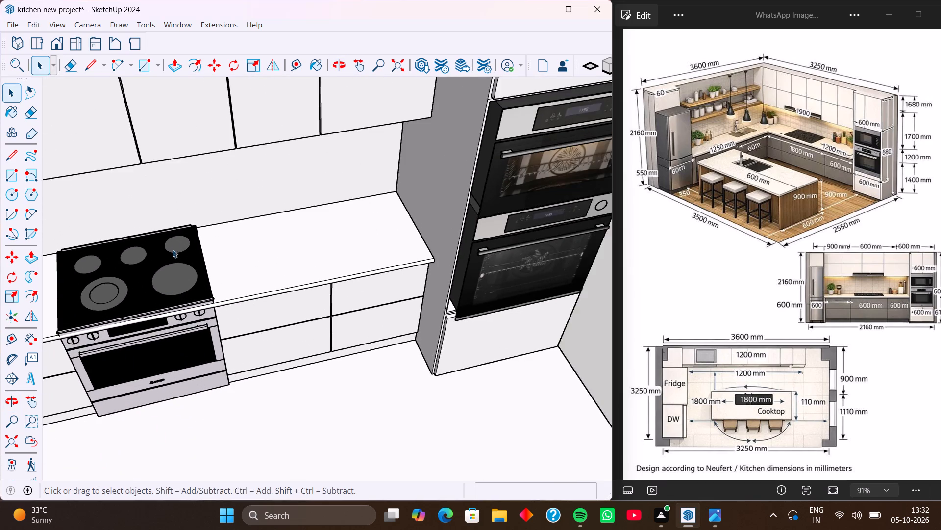
{"action": "middle_click_drag", "start_coordinate": [173, 237], "coordinate": [186, 269]}
{"action": "scroll", "coordinate": [215, 258], "scroll_direction": "down", "scroll_amount": 4}
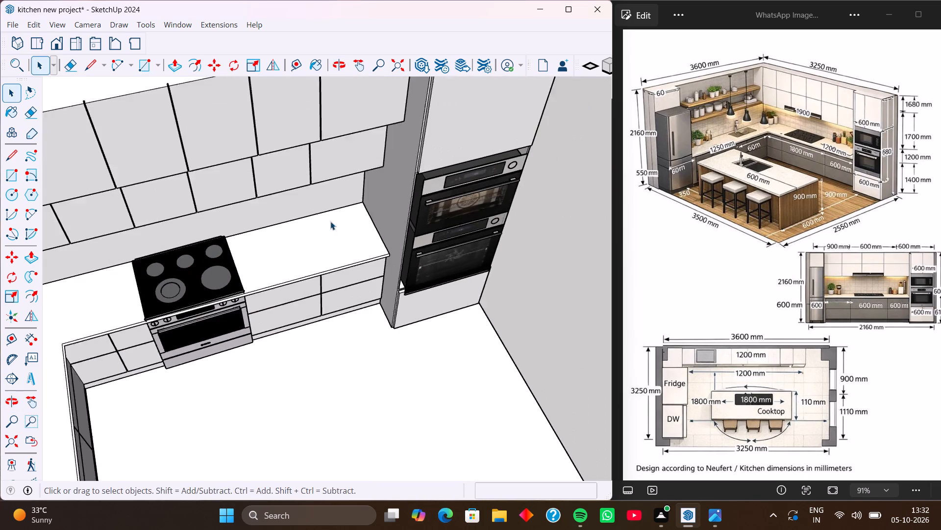
{"action": "scroll", "coordinate": [330, 221], "scroll_direction": "down", "scroll_amount": 1}
{"action": "scroll", "coordinate": [380, 212], "scroll_direction": "down", "scroll_amount": 4}
{"action": "middle_click_drag", "start_coordinate": [544, 221], "coordinate": [445, 210]}
{"action": "middle_click_drag", "start_coordinate": [509, 259], "coordinate": [376, 251]}
{"action": "middle_click_drag", "start_coordinate": [436, 269], "coordinate": [417, 268]}
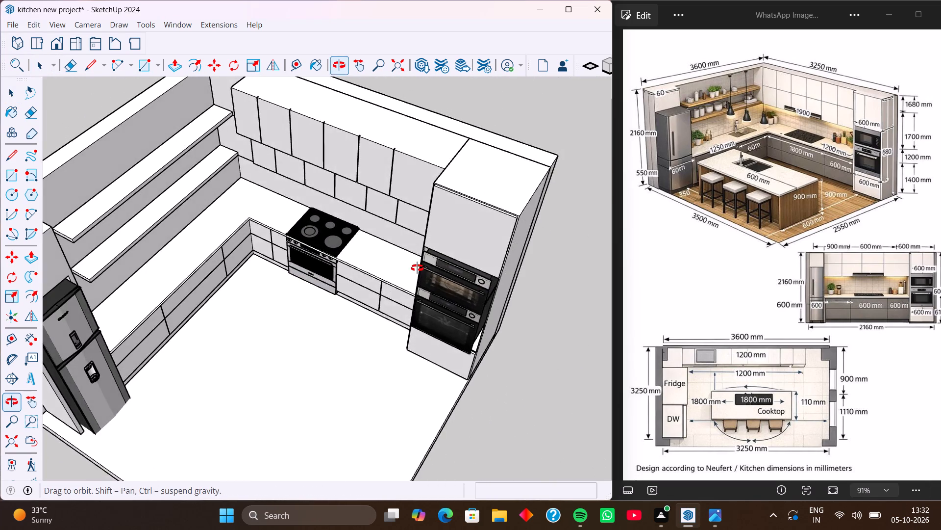
{"action": "middle_click_drag", "start_coordinate": [417, 268], "coordinate": [360, 258]}
{"action": "middle_click_drag", "start_coordinate": [377, 273], "coordinate": [348, 267]}
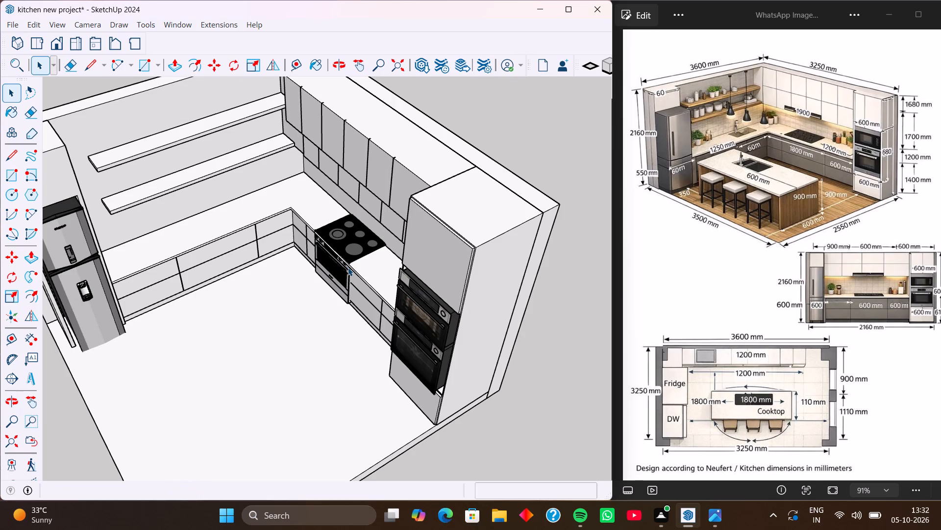
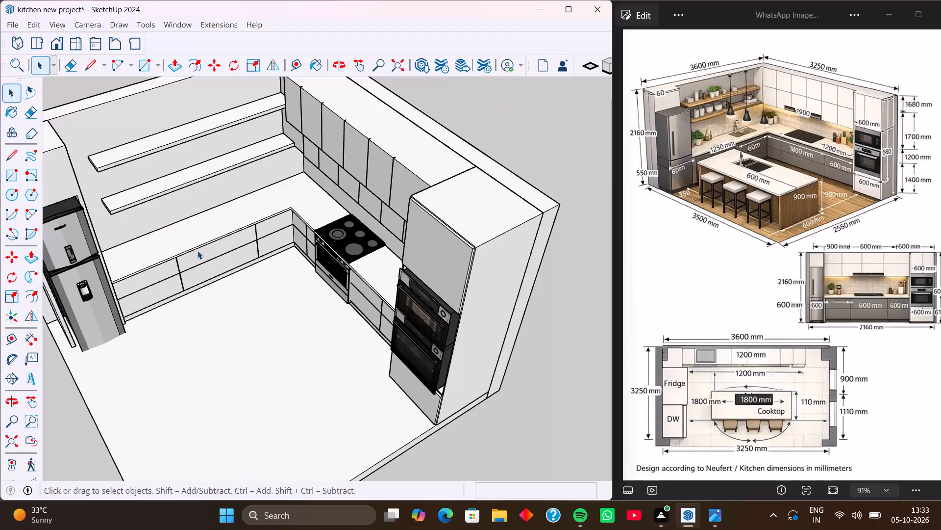
Raise the fridge vertically about 5 inches so its base clears the kitchen floor.
{"action": "middle_click_drag", "start_coordinate": [183, 367], "coordinate": [280, 11]}
{"action": "middle_click_drag", "start_coordinate": [233, 228], "coordinate": [265, 75]}
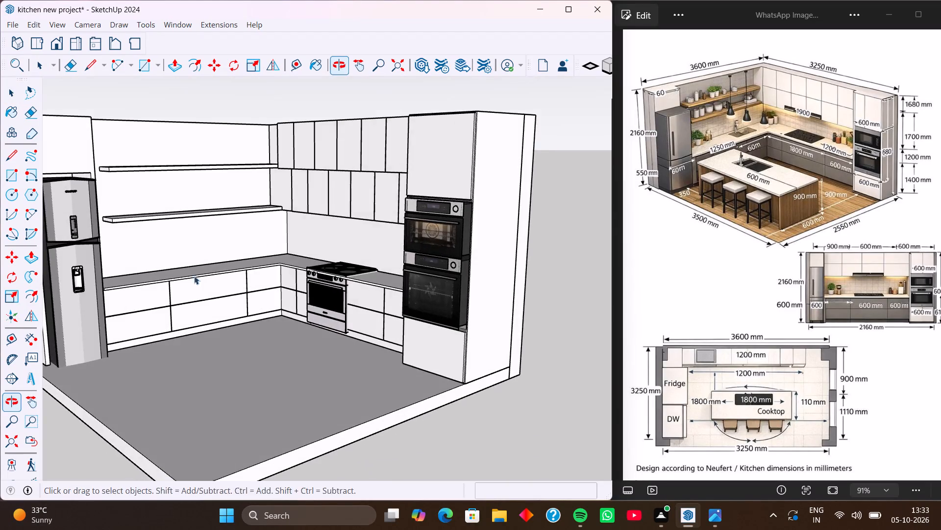
{"action": "middle_click_drag", "start_coordinate": [179, 297], "coordinate": [137, 289]}
{"action": "scroll", "coordinate": [65, 307], "scroll_direction": "up", "scroll_amount": 4}
{"action": "left_click", "coordinate": [94, 321]}
{"action": "middle_click_drag", "start_coordinate": [105, 341], "coordinate": [88, 308]}
{"action": "key", "text": "m"}
{"action": "scroll", "coordinate": [119, 356], "scroll_direction": "up", "scroll_amount": 4}
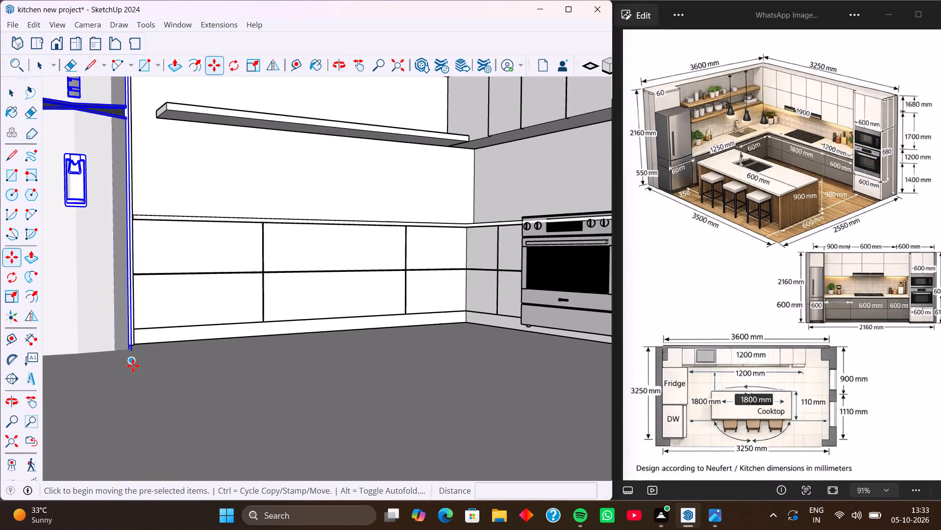
{"action": "left_click", "coordinate": [131, 360]}
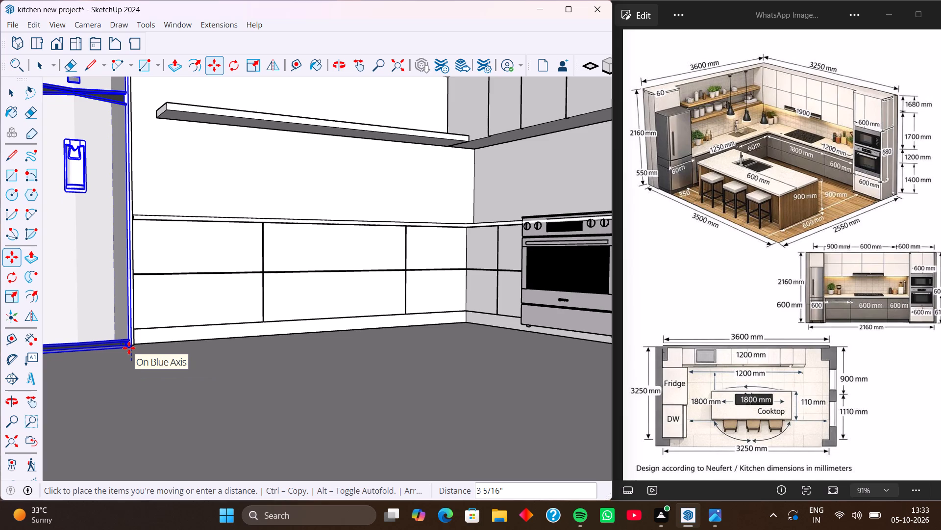
{"action": "key", "text": "Up"}
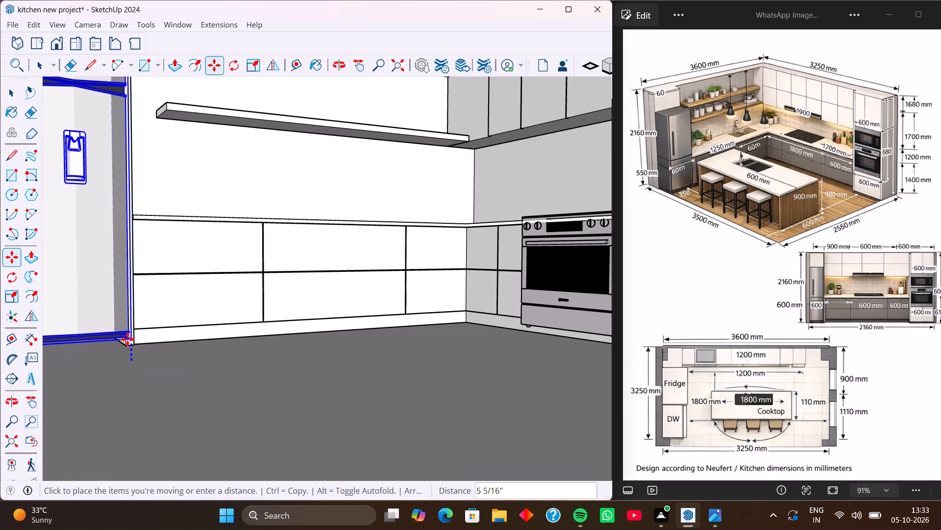
{"action": "scroll", "coordinate": [128, 338], "scroll_direction": "down", "scroll_amount": 2}
{"action": "middle_click_drag", "start_coordinate": [128, 338], "coordinate": [102, 334]}
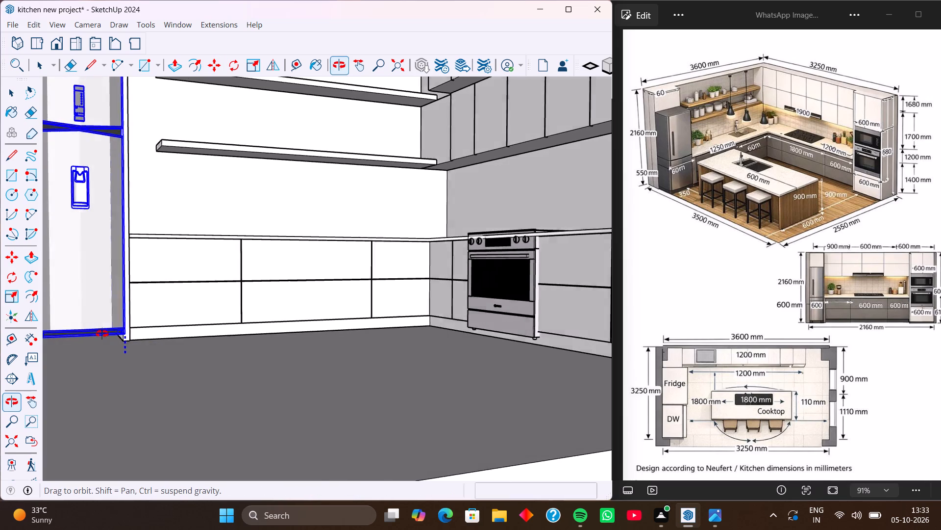
{"action": "middle_click_drag", "start_coordinate": [102, 334], "coordinate": [101, 333]}
{"action": "left_click", "coordinate": [101, 333]}
Lower the fridge's top with a height scale of 0.96, keeping its base fixed, and deselect it.
{"action": "scroll", "coordinate": [128, 300], "scroll_direction": "down", "scroll_amount": 4}
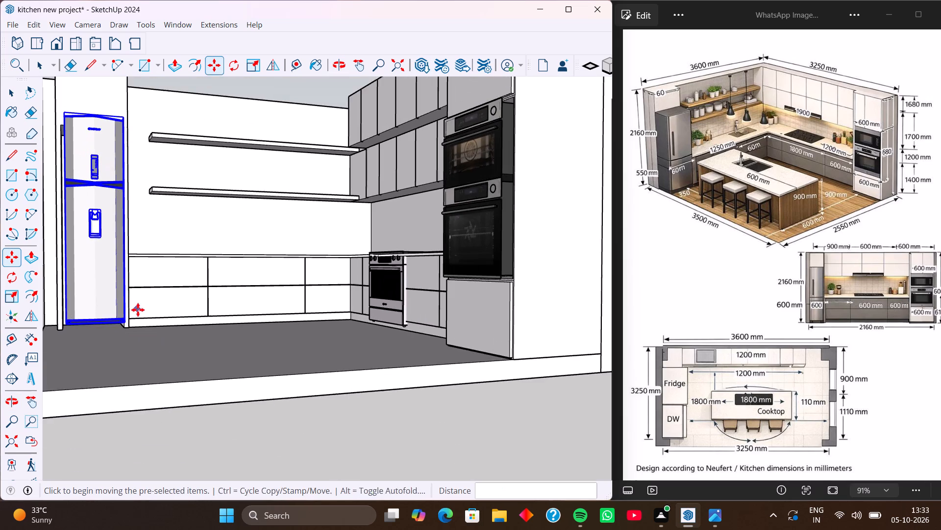
{"action": "middle_click_drag", "start_coordinate": [138, 310], "coordinate": [143, 341]}
{"action": "scroll", "coordinate": [101, 219], "scroll_direction": "down", "scroll_amount": 3}
{"action": "middle_click_drag", "start_coordinate": [106, 196], "coordinate": [104, 239]}
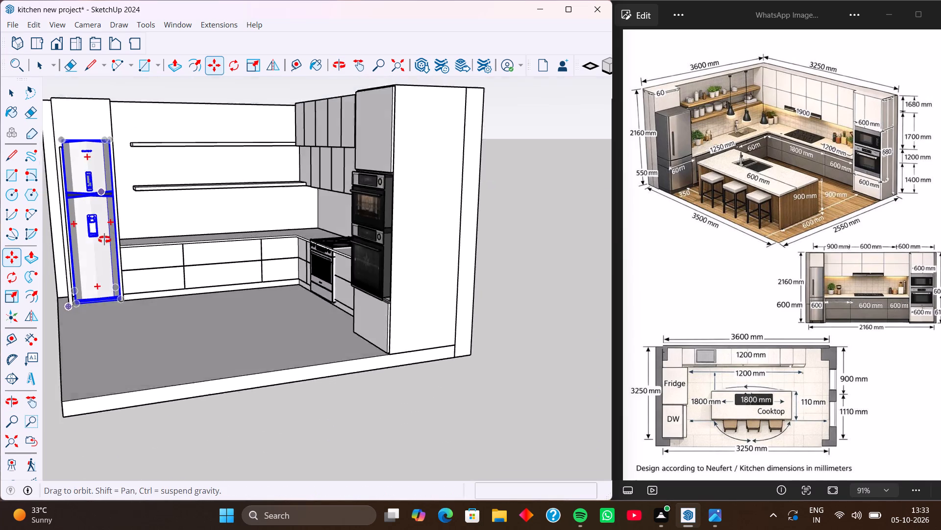
{"action": "middle_click_drag", "start_coordinate": [104, 239], "coordinate": [101, 293]}
{"action": "middle_click_drag", "start_coordinate": [96, 219], "coordinate": [232, 264]}
{"action": "middle_click_drag", "start_coordinate": [199, 230], "coordinate": [215, 231]}
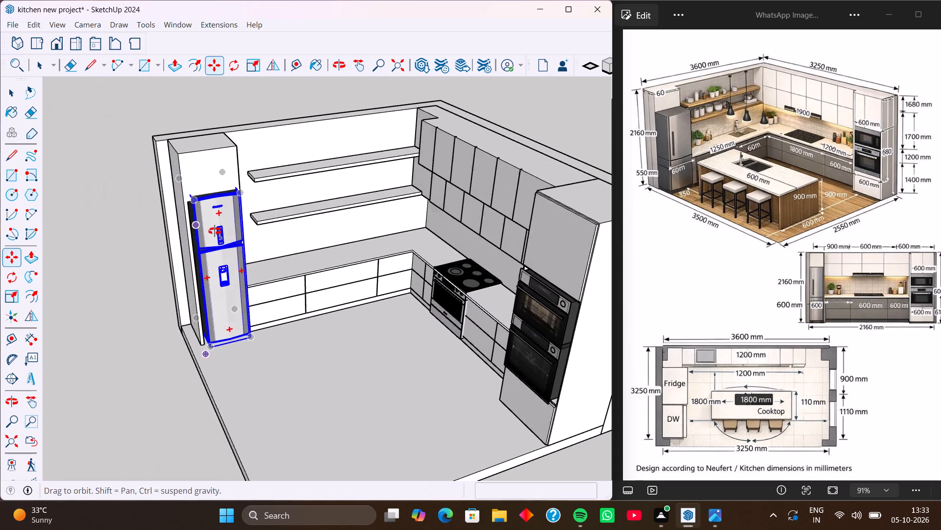
{"action": "middle_click_drag", "start_coordinate": [215, 231], "coordinate": [233, 229]}
{"action": "scroll", "coordinate": [215, 216], "scroll_direction": "up", "scroll_amount": 8}
{"action": "middle_click_drag", "start_coordinate": [209, 215], "coordinate": [213, 152]}
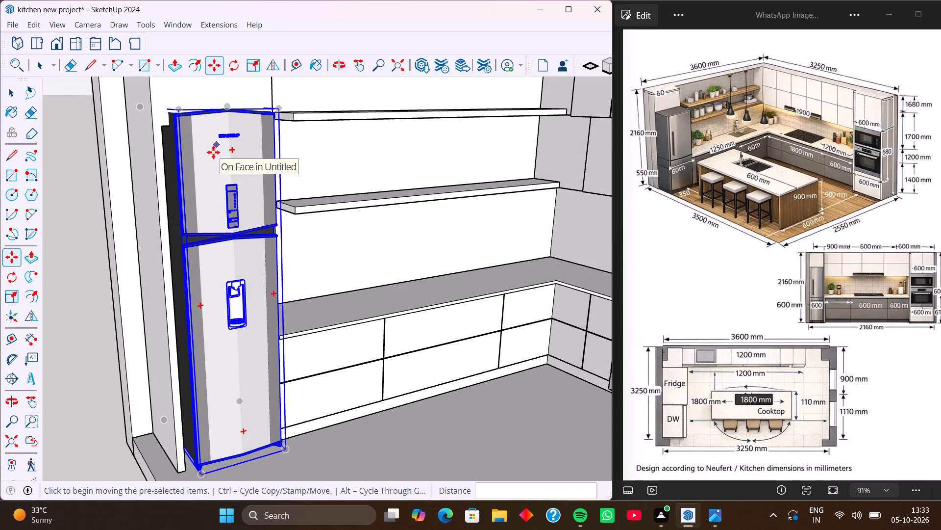
{"action": "key", "text": "s"}
{"action": "middle_click_drag", "start_coordinate": [216, 143], "coordinate": [217, 162]}
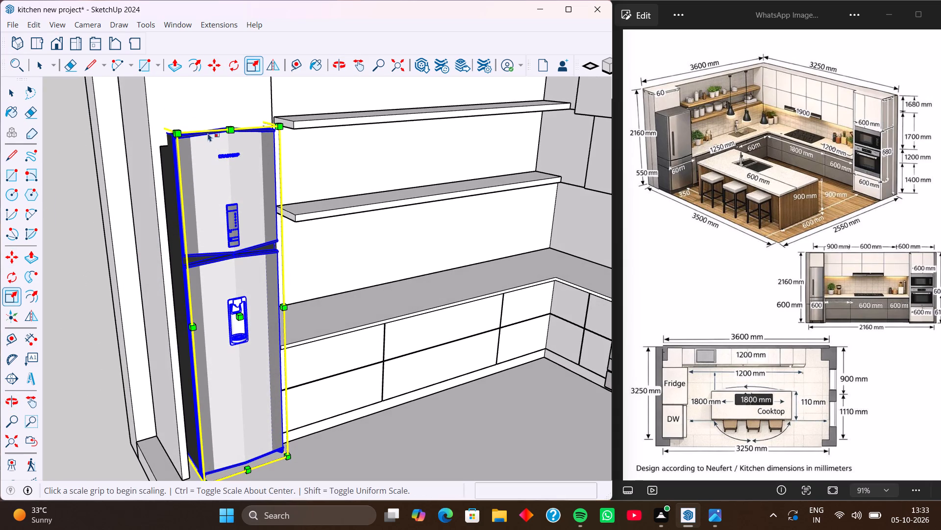
{"action": "left_click", "coordinate": [205, 119]}
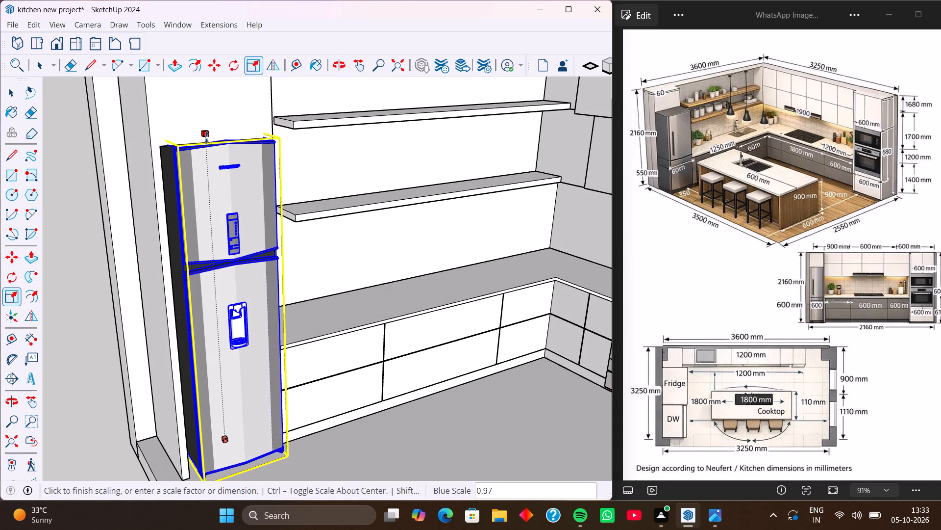
{"action": "left_click", "coordinate": [206, 139]}
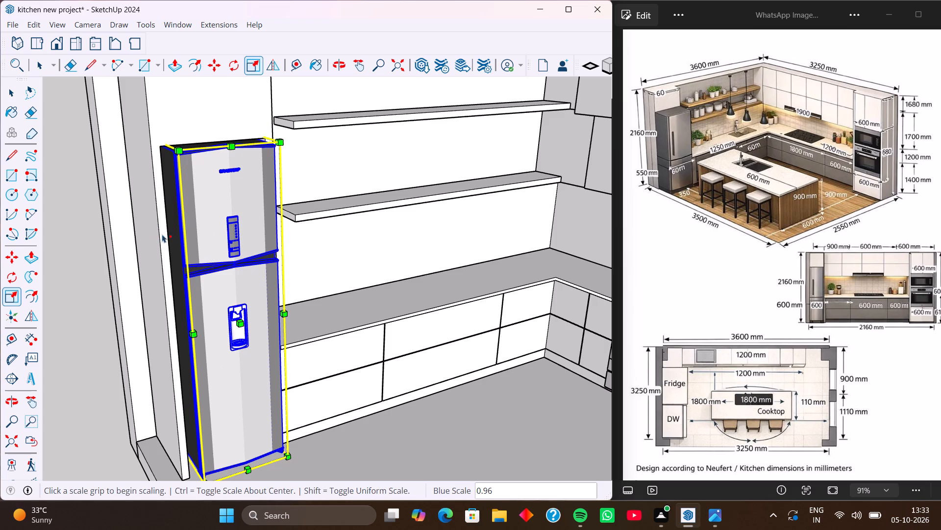
{"action": "key", "text": "space"}
{"action": "left_click", "coordinate": [88, 270]}
Examine the fridge's fit against its tall housing and the floor, and within the whole kitchen.
{"action": "scroll", "coordinate": [190, 219], "scroll_direction": "down", "scroll_amount": 3}
{"action": "middle_click_drag", "start_coordinate": [250, 299], "coordinate": [172, 242]}
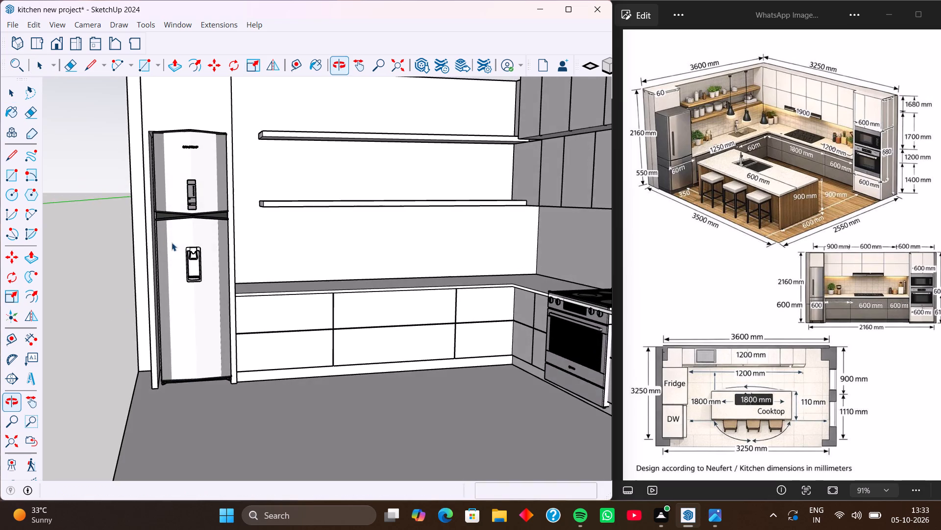
{"action": "middle_click_drag", "start_coordinate": [198, 333], "coordinate": [179, 263]}
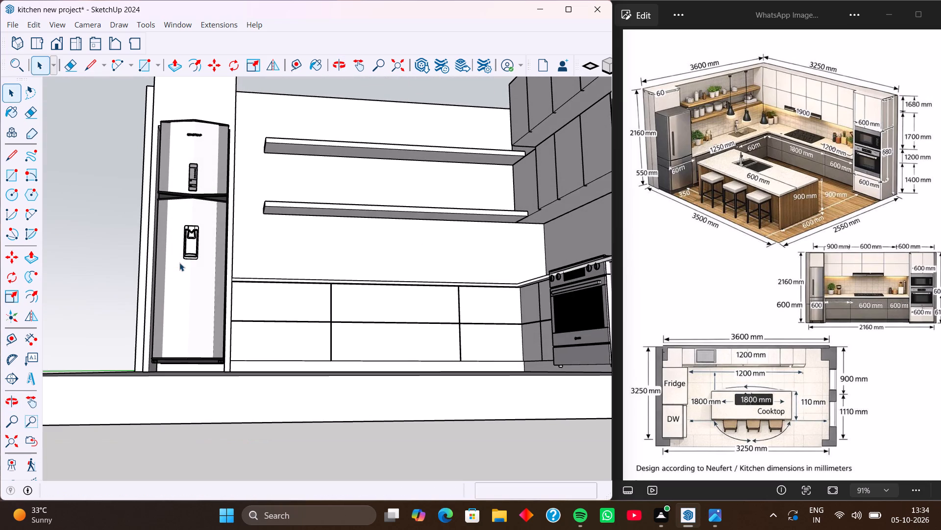
{"action": "middle_click_drag", "start_coordinate": [179, 263], "coordinate": [184, 325]}
{"action": "scroll", "coordinate": [173, 305], "scroll_direction": "down", "scroll_amount": 5}
{"action": "middle_click_drag", "start_coordinate": [208, 264], "coordinate": [218, 351]}
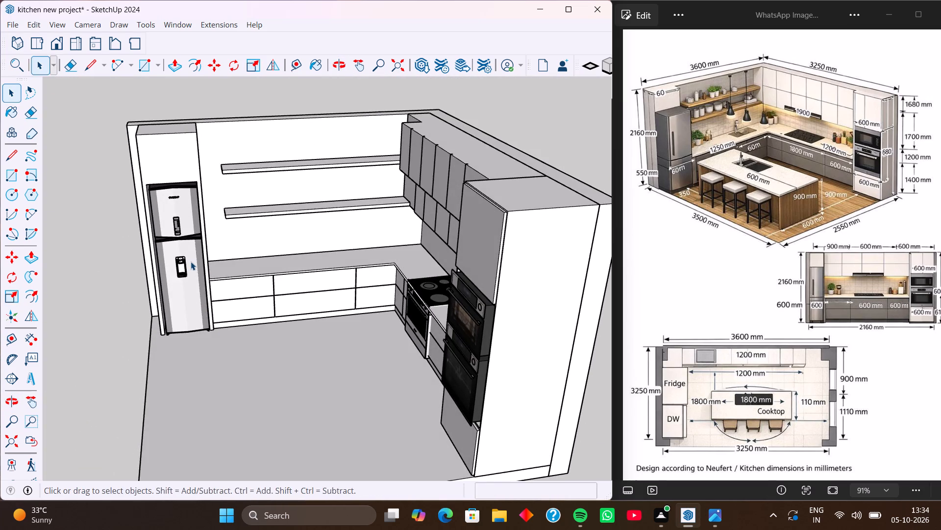
{"action": "middle_click_drag", "start_coordinate": [227, 272], "coordinate": [421, 293]}
{"action": "middle_click_drag", "start_coordinate": [431, 291], "coordinate": [447, 262]}
{"action": "middle_click_drag", "start_coordinate": [477, 268], "coordinate": [460, 266]}
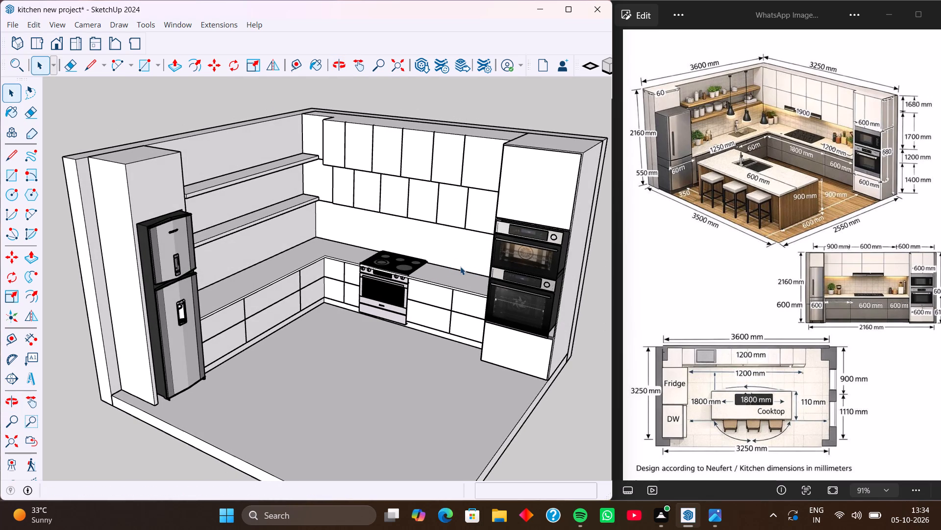
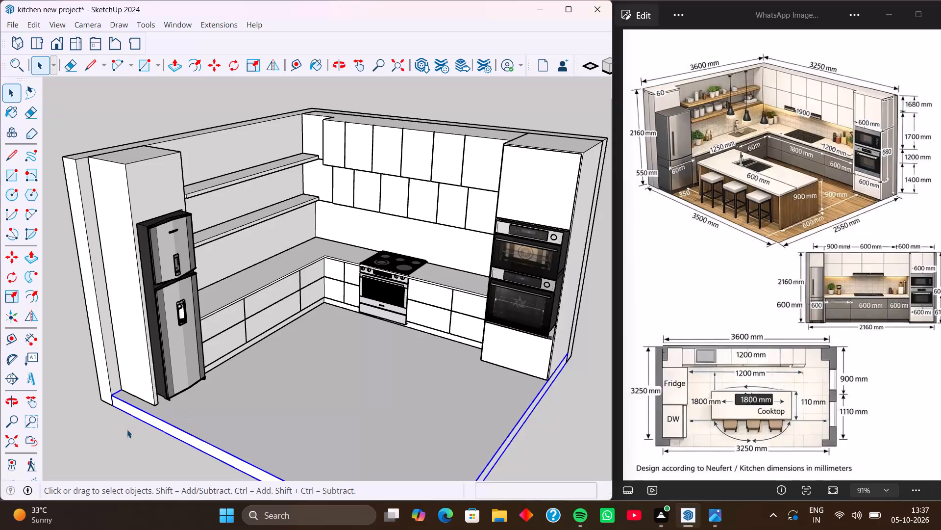
Deselect the low wall base bordering the open sides of the kitchen floor.
{"action": "left_click", "coordinate": [126, 429]}
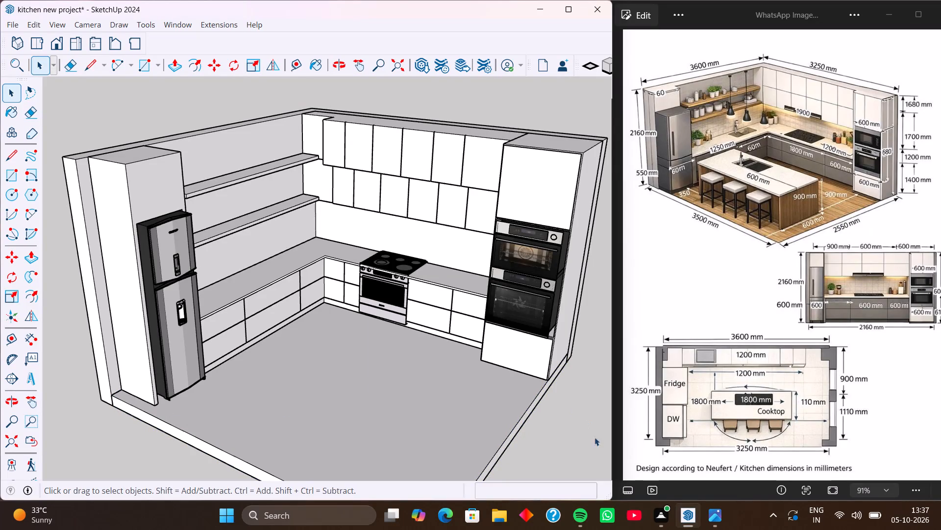
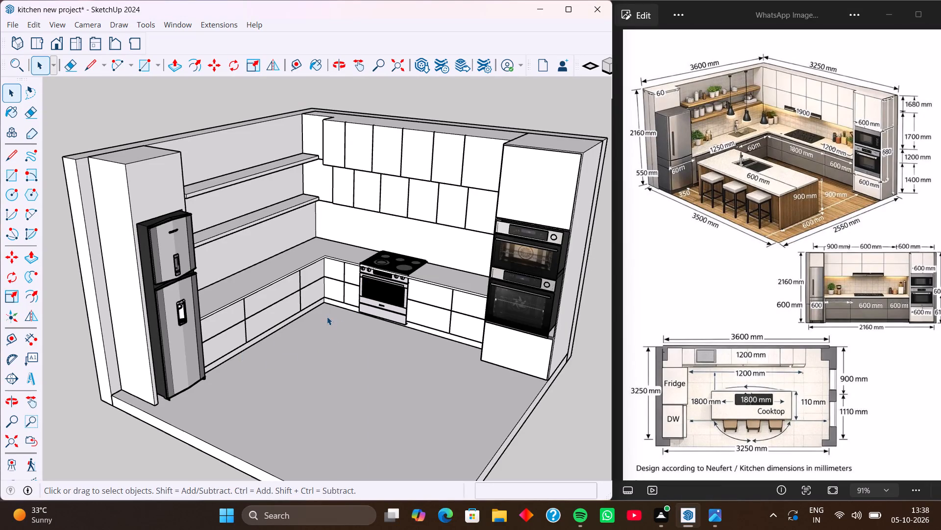
Examine the shelf wall and countertop in the kitchen model, and the matching sink area in the reference image.
{"action": "middle_click_drag", "start_coordinate": [327, 317], "coordinate": [224, 328]}
{"action": "middle_click_drag", "start_coordinate": [322, 322], "coordinate": [322, 310]}
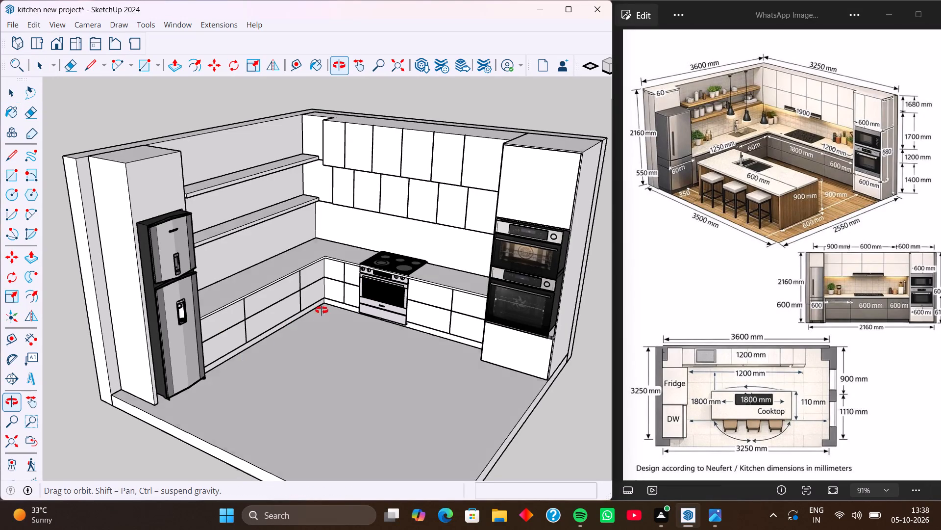
{"action": "middle_click_drag", "start_coordinate": [322, 310], "coordinate": [282, 293]}
{"action": "middle_click_drag", "start_coordinate": [324, 297], "coordinate": [291, 354]}
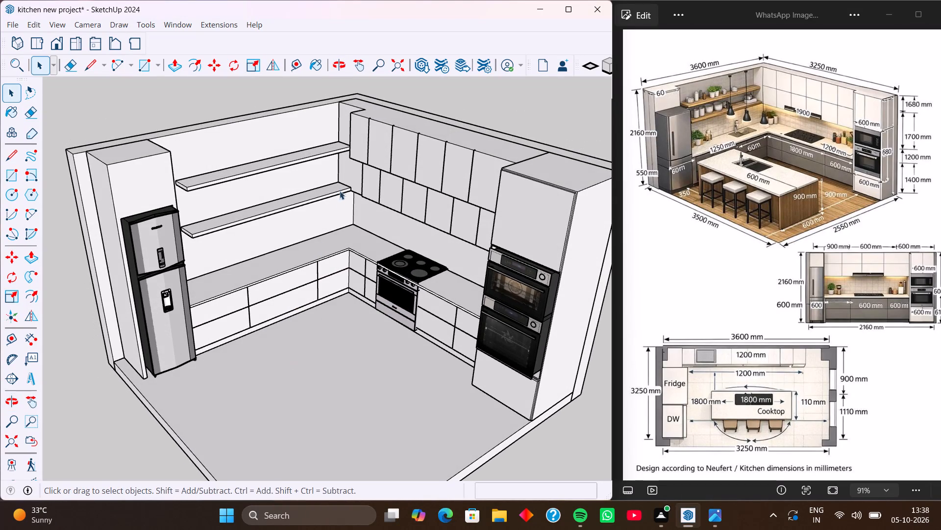
{"action": "middle_click_drag", "start_coordinate": [324, 217], "coordinate": [230, 223]}
{"action": "middle_click_drag", "start_coordinate": [287, 232], "coordinate": [278, 231]}
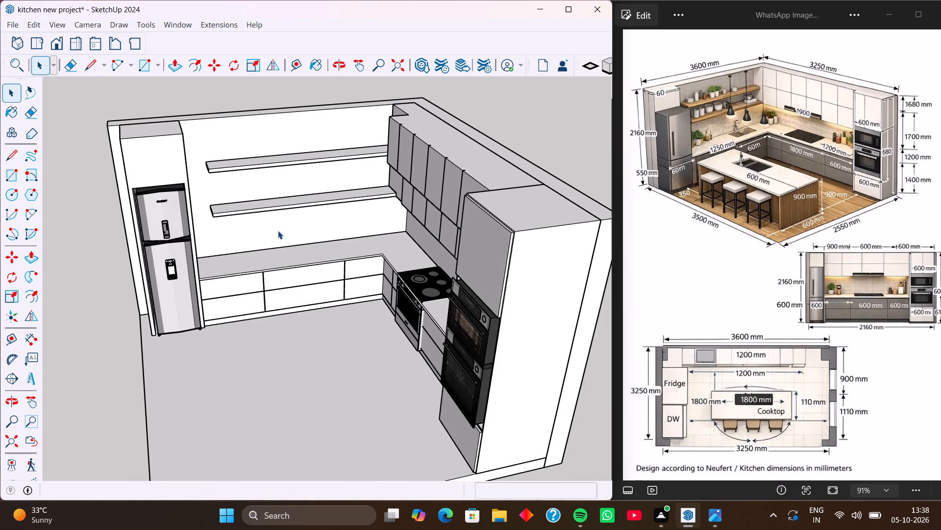
{"action": "scroll", "coordinate": [720, 109], "scroll_direction": "up", "scroll_amount": 10}
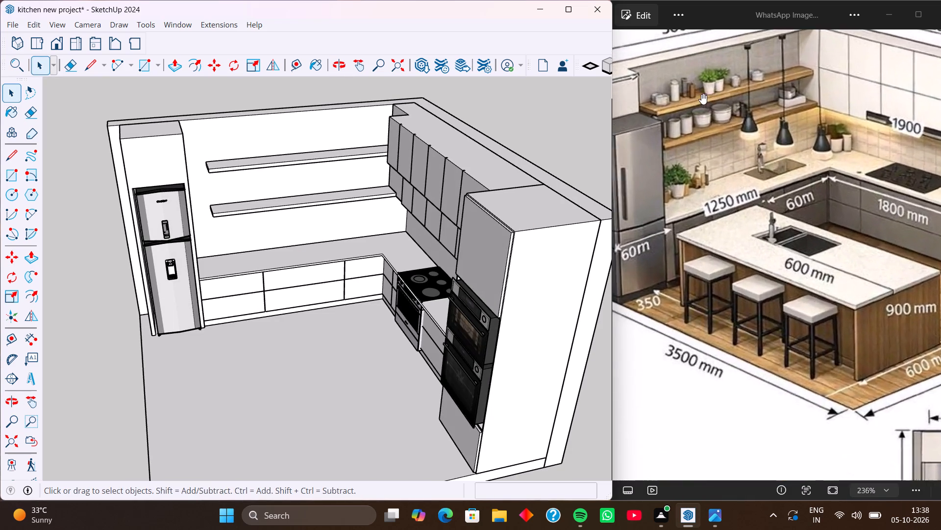
{"action": "scroll", "coordinate": [701, 94], "scroll_direction": "up", "scroll_amount": 5}
{"action": "scroll", "coordinate": [687, 105], "scroll_direction": "down", "scroll_amount": 1}
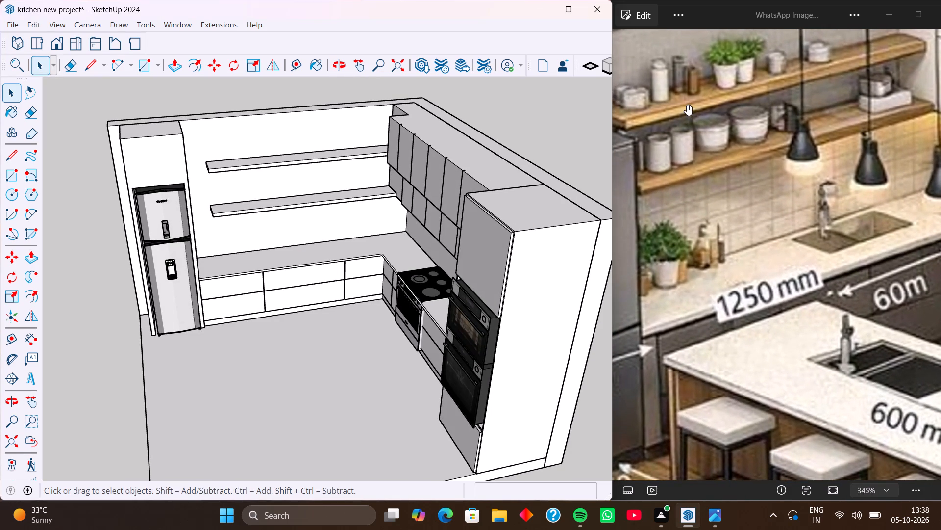
{"action": "scroll", "coordinate": [687, 105], "scroll_direction": "down", "scroll_amount": 7}
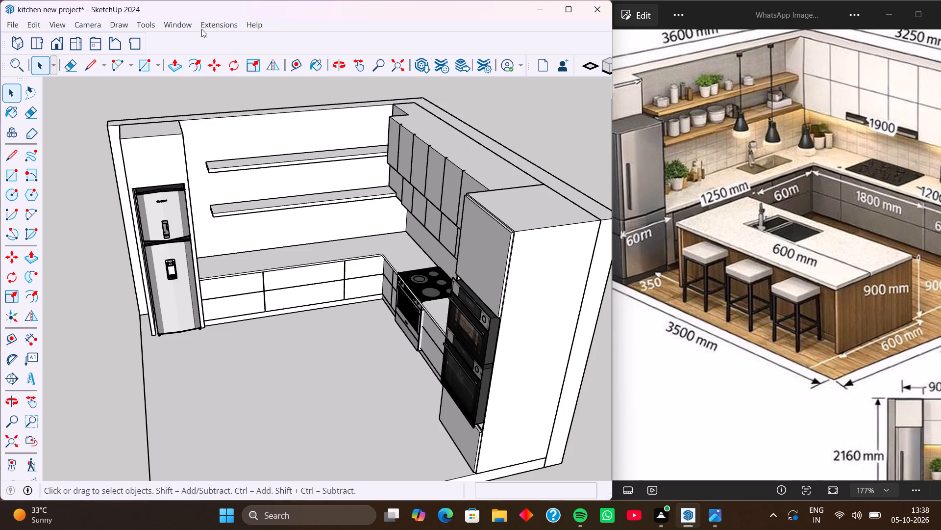
Search 3D Warehouse for "kitchen sink".
{"action": "left_click", "coordinate": [182, 26]}
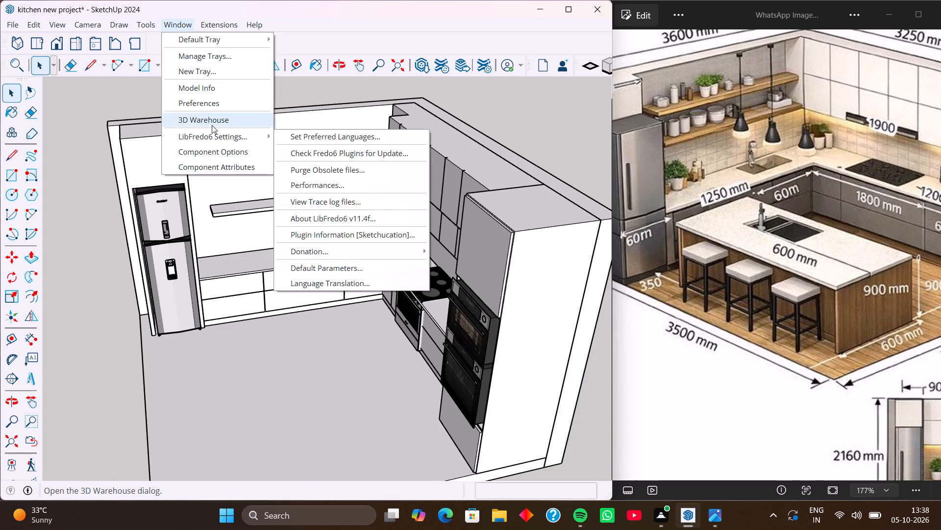
{"action": "left_click", "coordinate": [212, 125]}
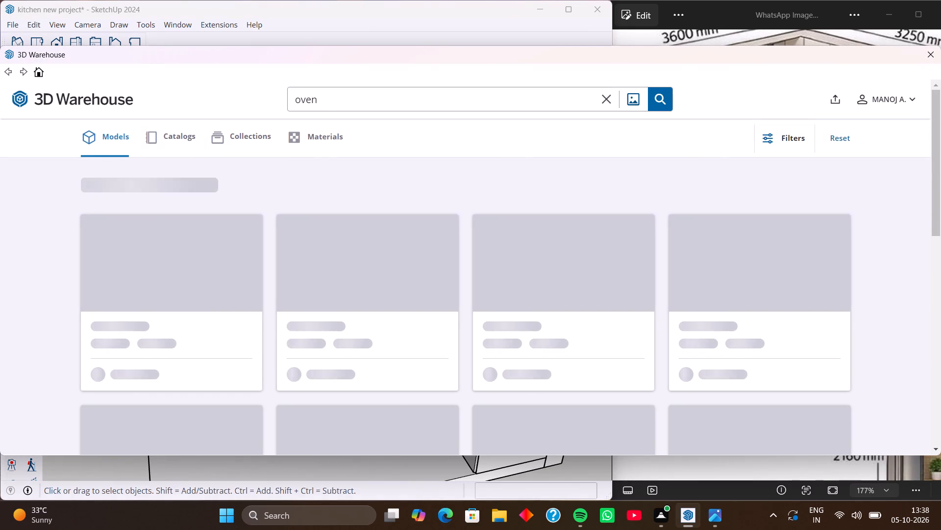
{"action": "left_click", "coordinate": [324, 99]}
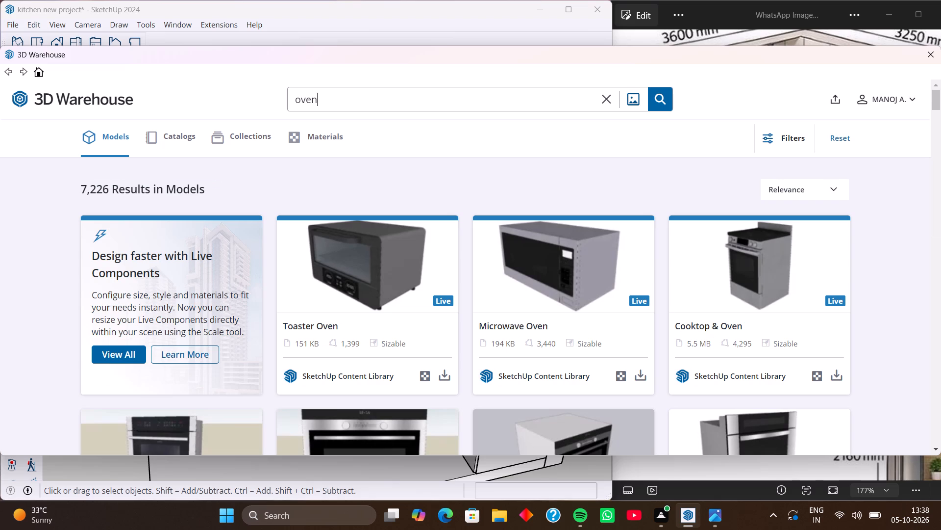
{"action": "key", "text": "BackSpace"}
{"action": "key", "text": "BackSpace"}
{"action": "key", "text": "BackSpace"}
{"action": "key", "text": "BackSpace"}
{"action": "key", "text": "BackSpace"}
{"action": "key", "text": "BackSpace"}
{"action": "key", "text": "BackSpace"}
{"action": "key", "text": "BackSpace"}
{"action": "key", "text": "BackSpace"}
{"action": "key", "text": "BackSpace"}
{"action": "key", "text": "BackSpace"}
{"action": "key", "text": "BackSpace"}
{"action": "key", "text": "BackSpace"}
{"action": "key", "text": "BackSpace"}
{"action": "key", "text": "BackSpace"}
{"action": "key", "text": "BackSpace"}
{"action": "type", "text": "kitch"}
{"action": "type", "text": "en"}
{"action": "key", "text": "space"}
{"action": "type", "text": "sink"}
{"action": "key", "text": "Return"}
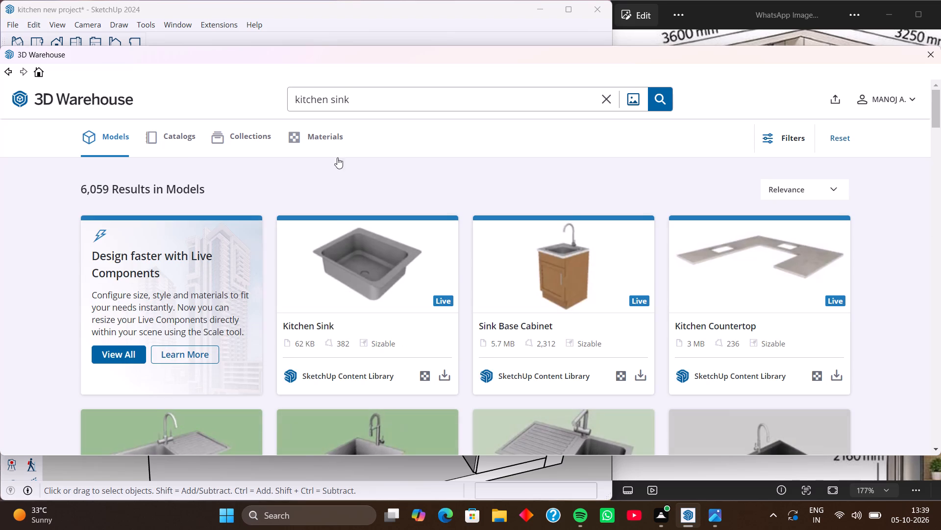
Look through the kitchen sink models for one that suits the kitchen countertop.
{"action": "scroll", "coordinate": [452, 263], "scroll_direction": "down", "scroll_amount": 5}
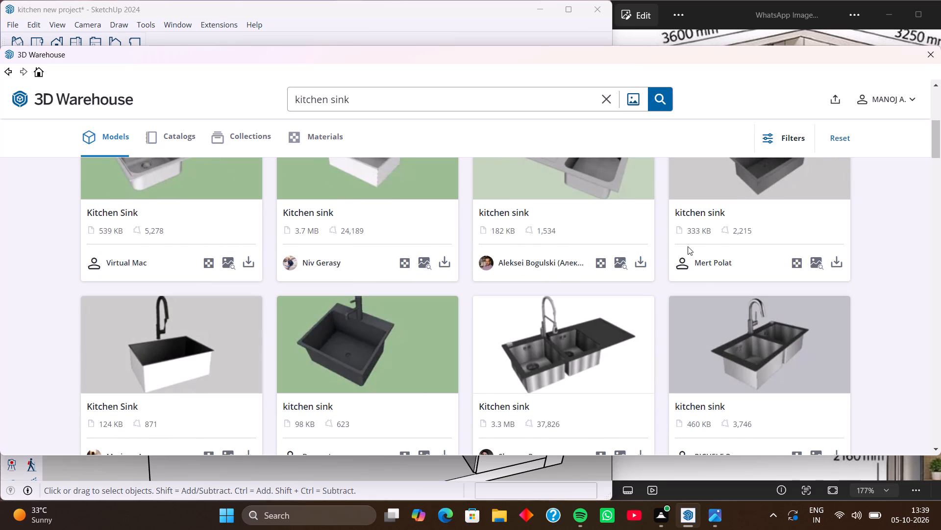
{"action": "scroll", "coordinate": [401, 330], "scroll_direction": "down", "scroll_amount": 4}
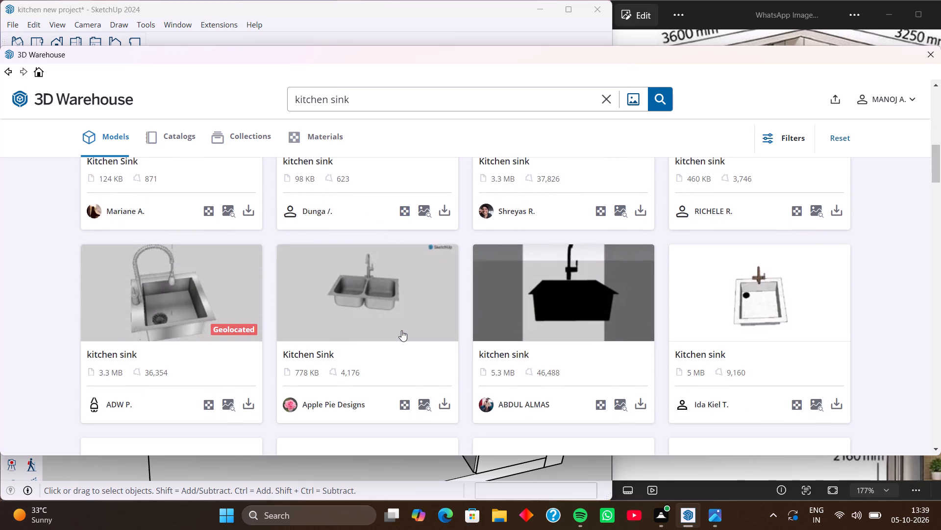
{"action": "scroll", "coordinate": [401, 330], "scroll_direction": "down", "scroll_amount": 3}
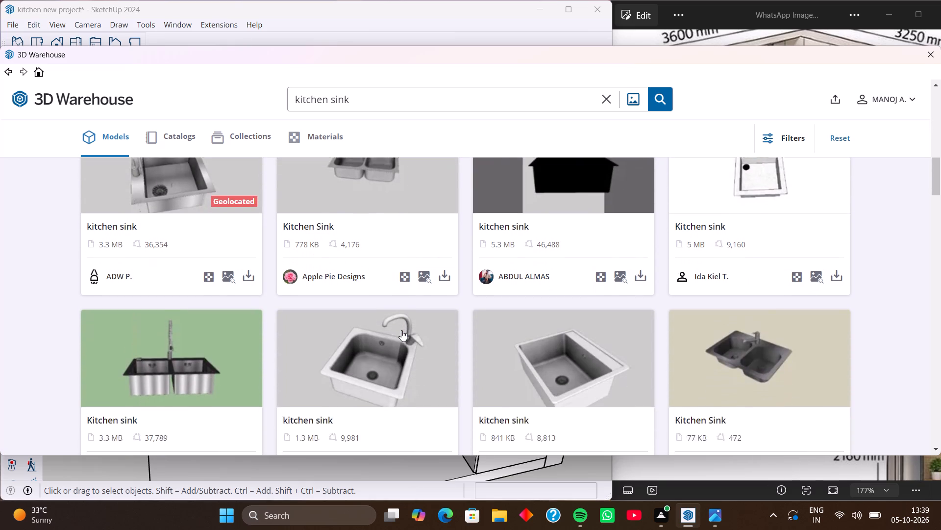
{"action": "scroll", "coordinate": [401, 330], "scroll_direction": "down", "scroll_amount": 2}
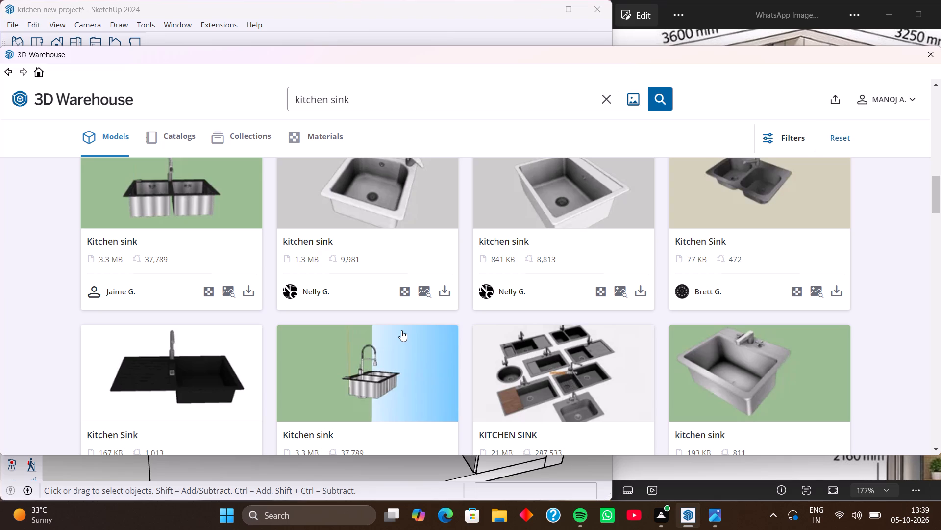
{"action": "scroll", "coordinate": [405, 327], "scroll_direction": "down", "scroll_amount": 3}
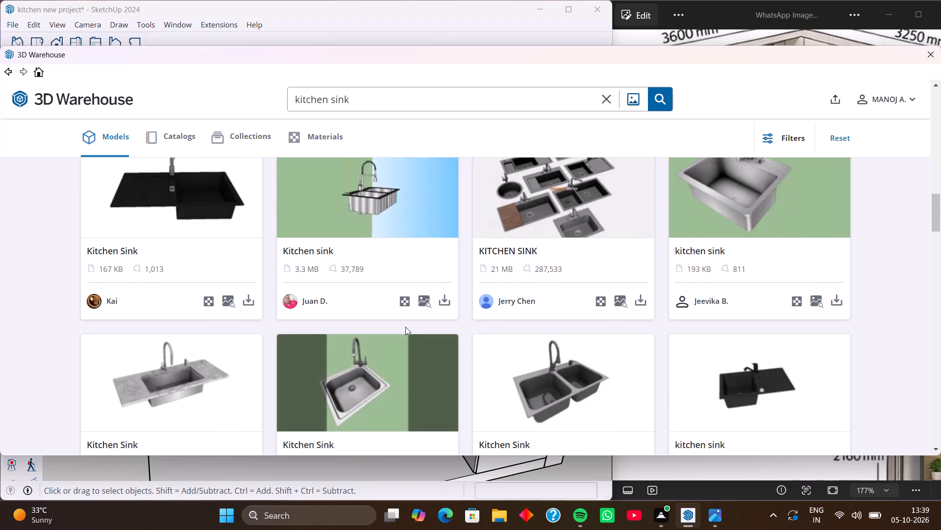
{"action": "scroll", "coordinate": [405, 327], "scroll_direction": "down", "scroll_amount": 1}
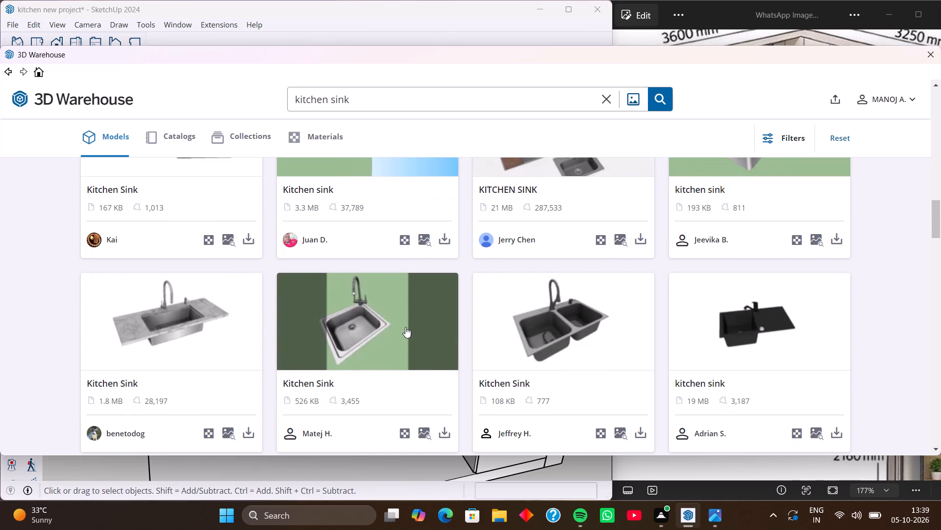
{"action": "scroll", "coordinate": [405, 327], "scroll_direction": "down", "scroll_amount": 2}
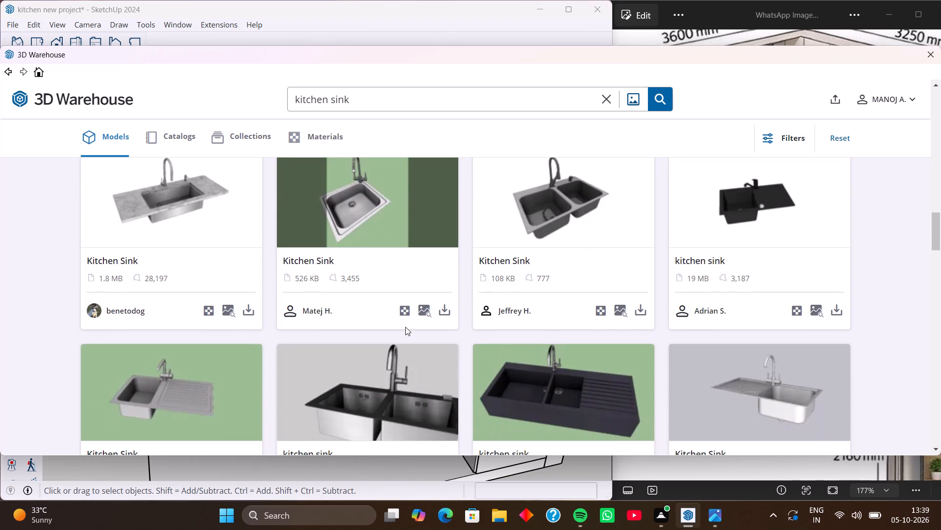
{"action": "scroll", "coordinate": [405, 327], "scroll_direction": "down", "scroll_amount": 5}
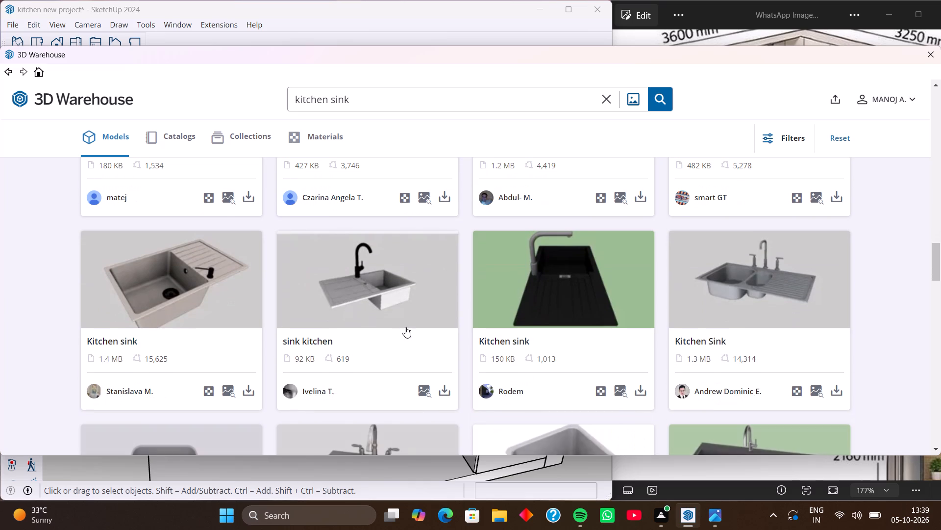
{"action": "scroll", "coordinate": [405, 327], "scroll_direction": "down", "scroll_amount": 1}
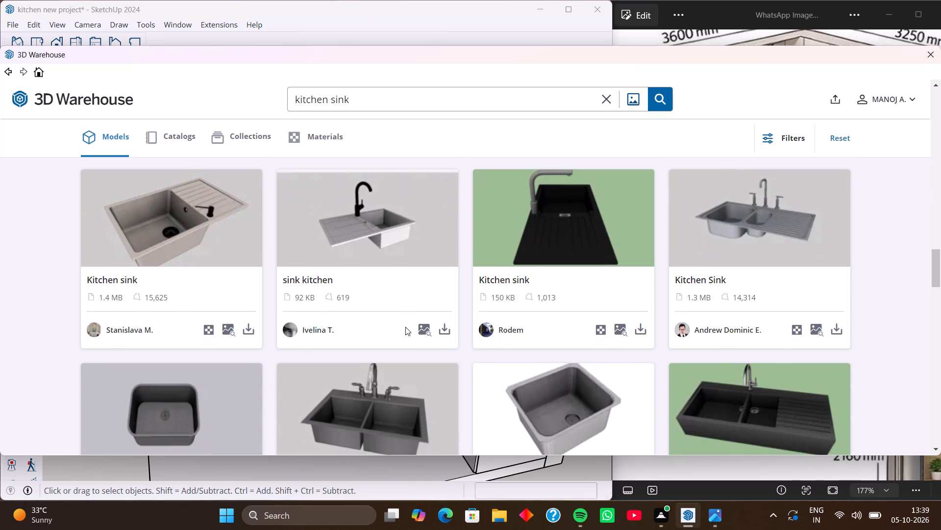
{"action": "scroll", "coordinate": [405, 327], "scroll_direction": "down", "scroll_amount": 1}
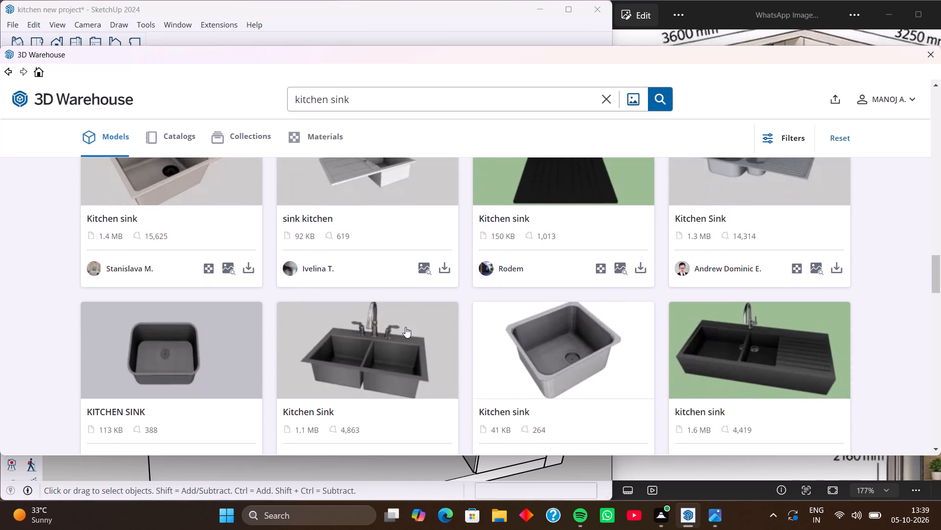
{"action": "scroll", "coordinate": [405, 327], "scroll_direction": "down", "scroll_amount": 1}
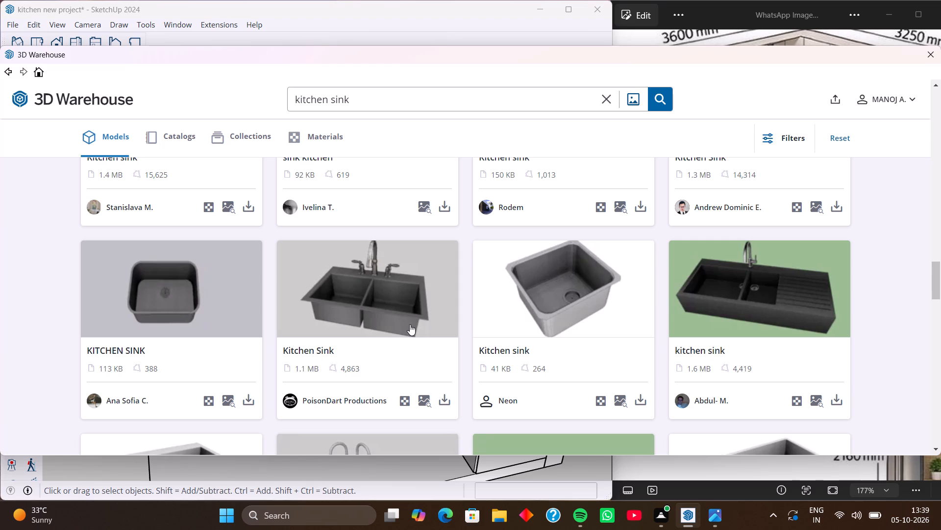
{"action": "scroll", "coordinate": [386, 318], "scroll_direction": "down", "scroll_amount": 1}
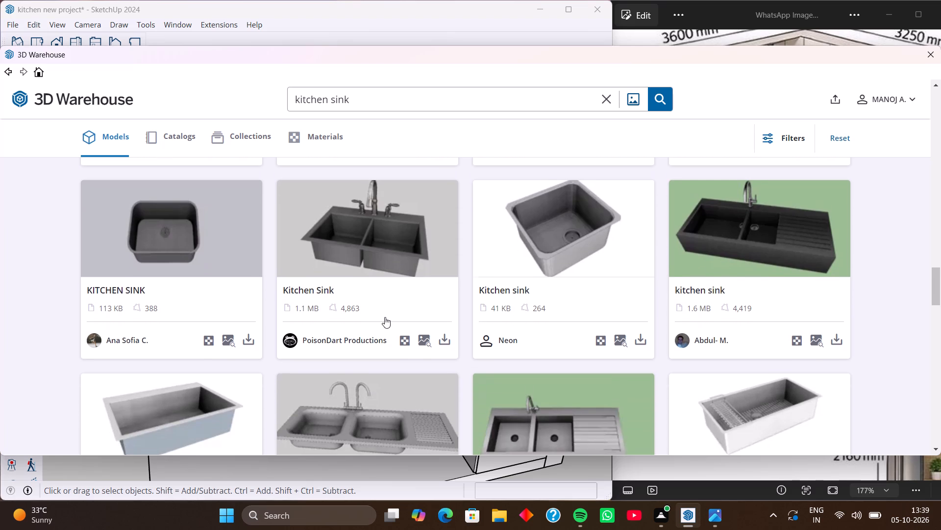
{"action": "scroll", "coordinate": [385, 317], "scroll_direction": "down", "scroll_amount": 2}
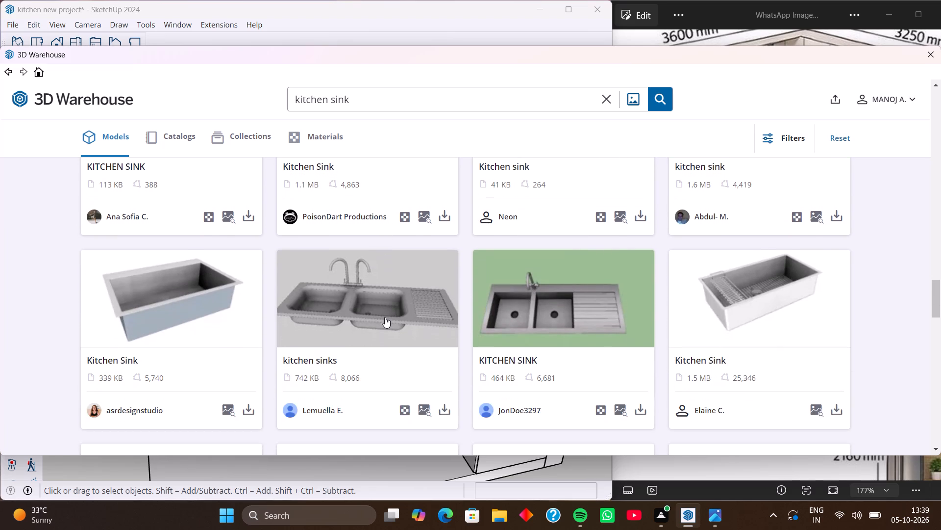
{"action": "scroll", "coordinate": [385, 317], "scroll_direction": "down", "scroll_amount": 3}
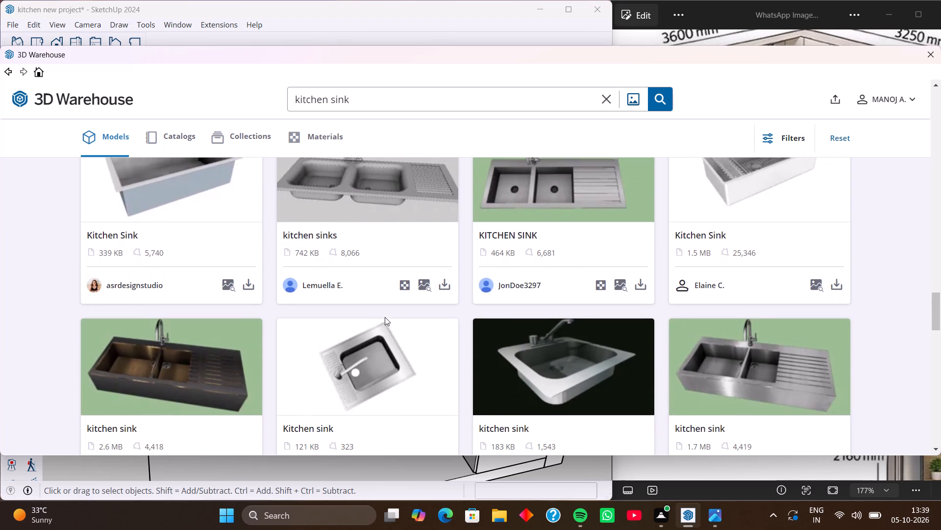
{"action": "scroll", "coordinate": [385, 317], "scroll_direction": "down", "scroll_amount": 5}
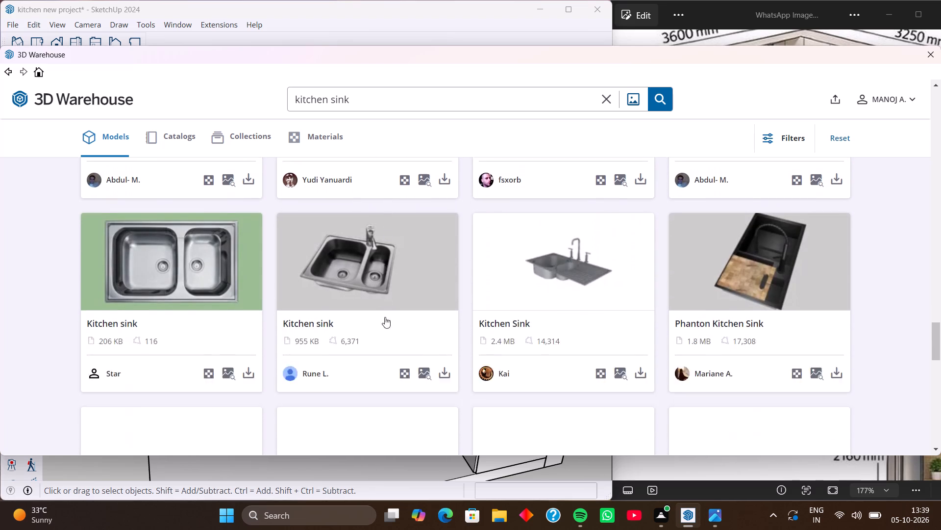
{"action": "scroll", "coordinate": [385, 317], "scroll_direction": "down", "scroll_amount": 5}
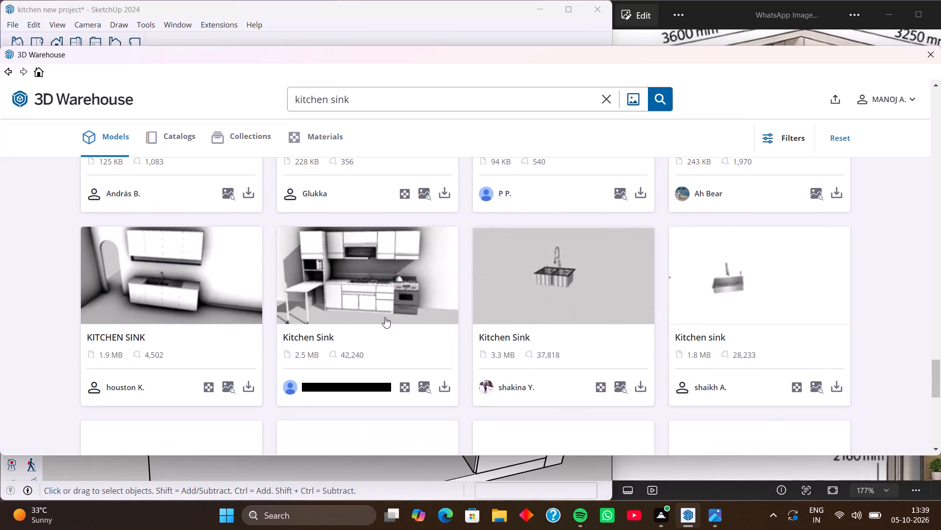
{"action": "scroll", "coordinate": [385, 317], "scroll_direction": "down", "scroll_amount": 2}
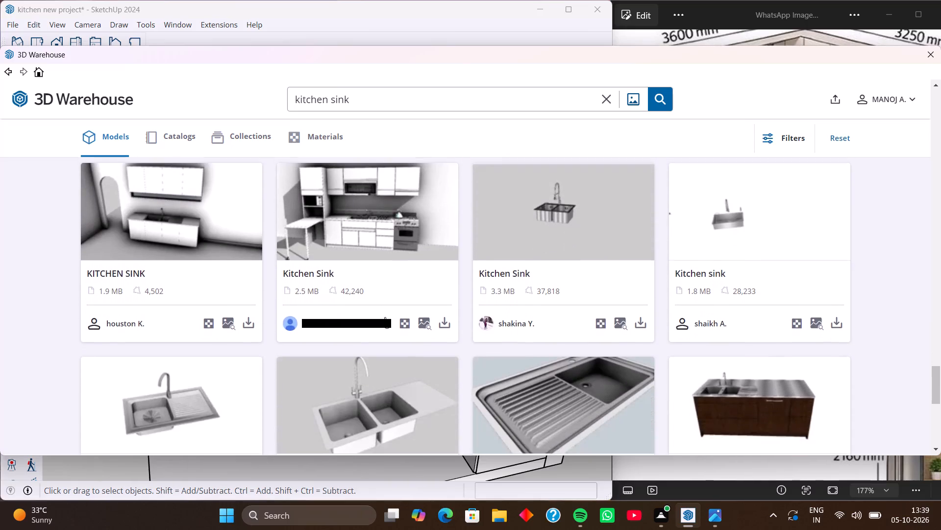
{"action": "scroll", "coordinate": [385, 317], "scroll_direction": "down", "scroll_amount": 4}
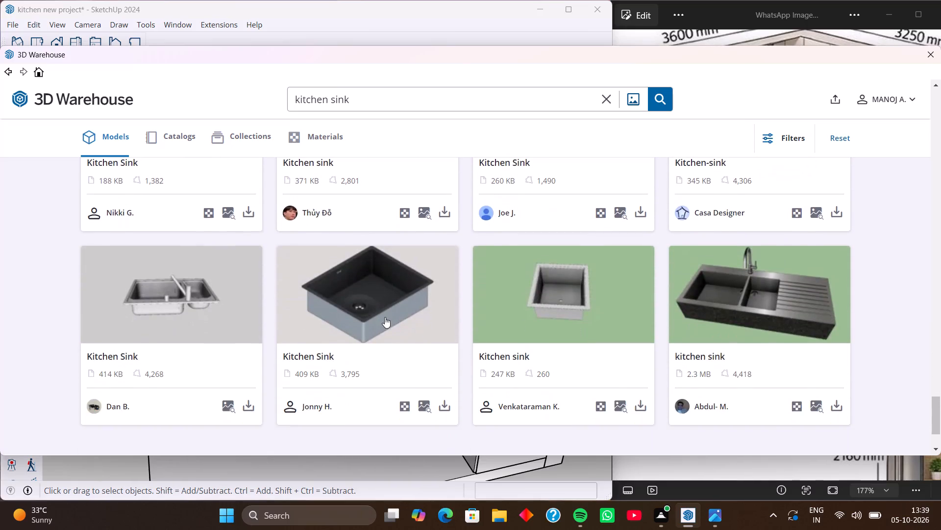
{"action": "scroll", "coordinate": [385, 317], "scroll_direction": "down", "scroll_amount": 5}
{"action": "scroll", "coordinate": [385, 317], "scroll_direction": "up", "scroll_amount": 4}
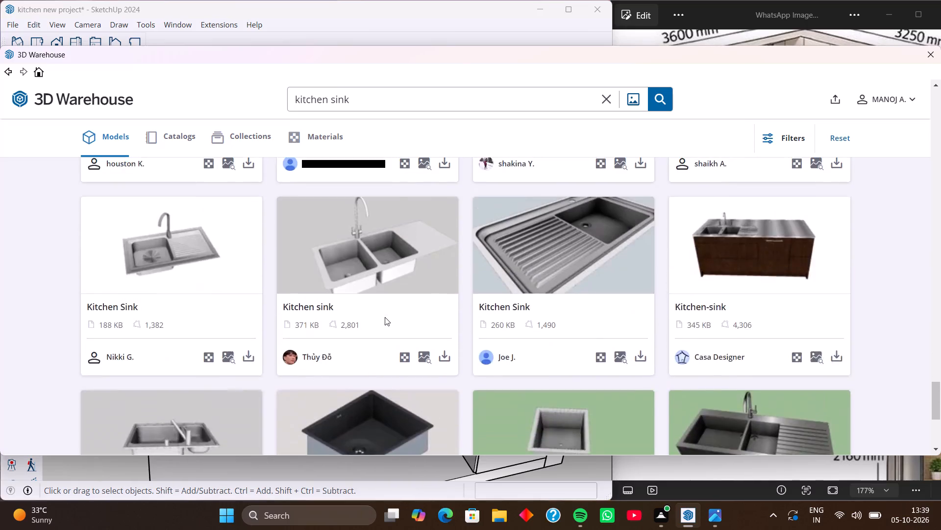
{"action": "scroll", "coordinate": [385, 317], "scroll_direction": "up", "scroll_amount": 14}
{"action": "scroll", "coordinate": [385, 317], "scroll_direction": "down", "scroll_amount": 1}
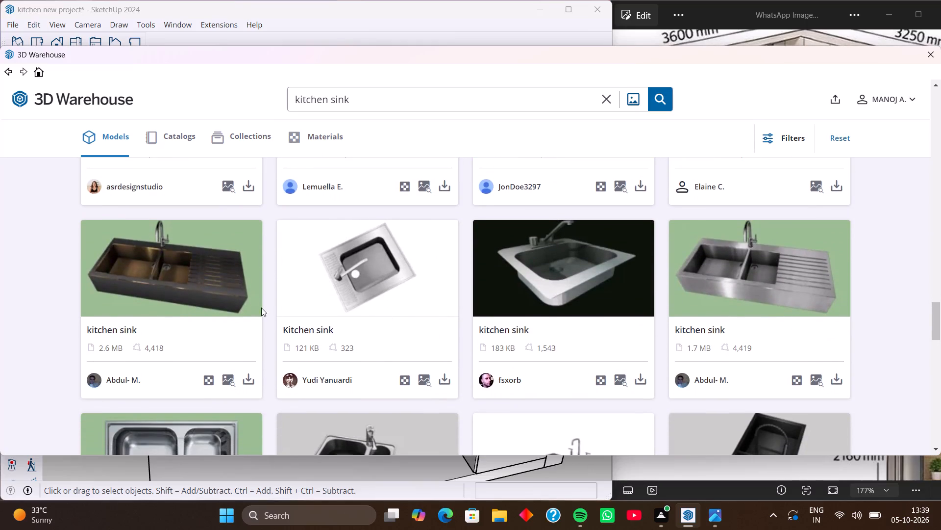
Load the 2.6 MB dark bronze double-bowl kitchen sink with ribbed drainboard directly into the kitchen model.
{"action": "left_click", "coordinate": [248, 380]}
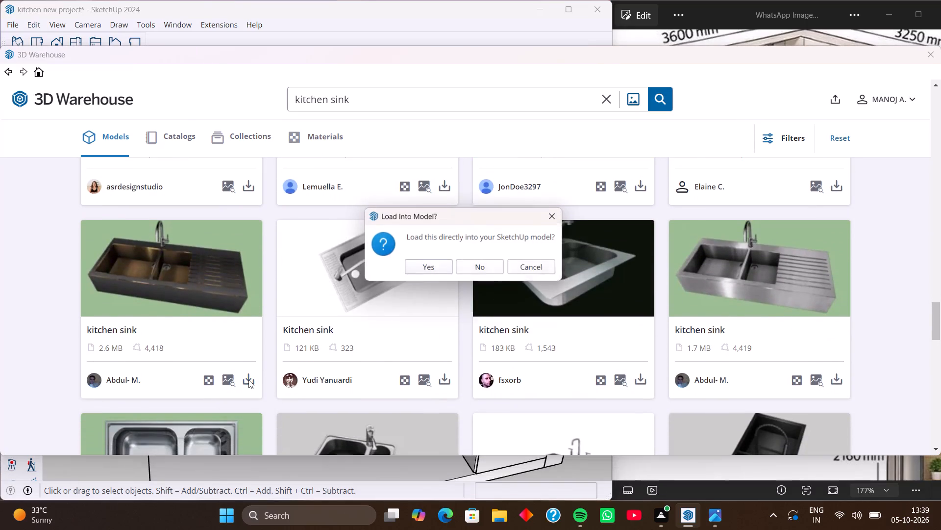
{"action": "left_click", "coordinate": [429, 267]}
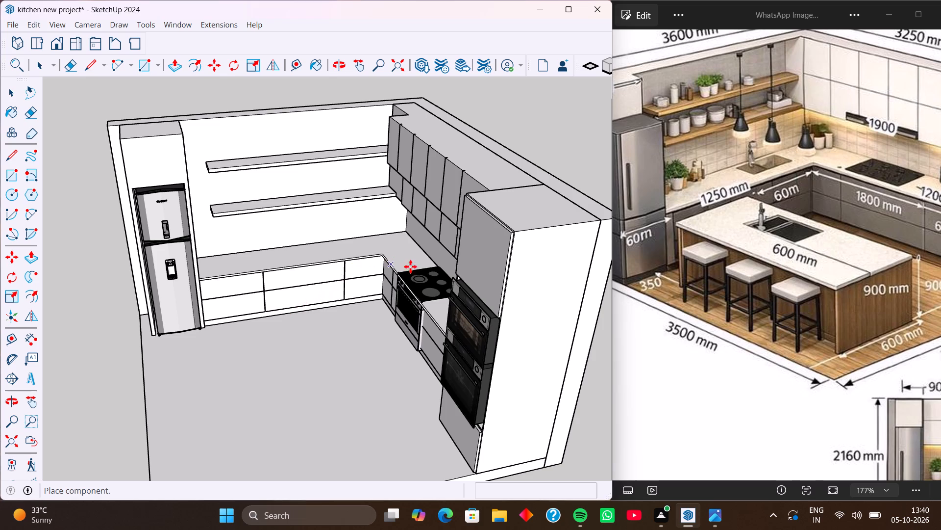
Place the loaded double-bowl sink in the open space outside the kitchen, near the refrigerator side of the floor.
{"action": "scroll", "coordinate": [291, 290], "scroll_direction": "down", "scroll_amount": 16}
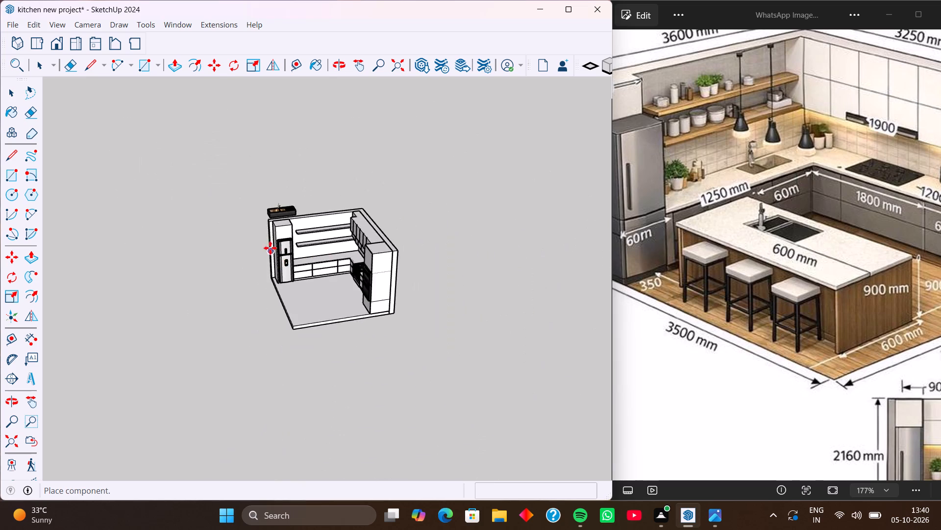
{"action": "scroll", "coordinate": [270, 248], "scroll_direction": "down", "scroll_amount": 2}
{"action": "scroll", "coordinate": [289, 276], "scroll_direction": "up", "scroll_amount": 10}
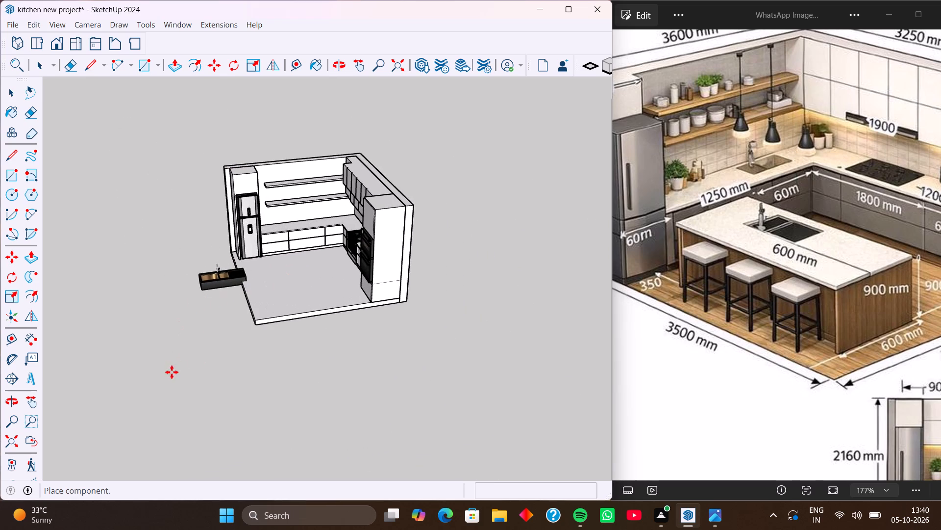
{"action": "left_click", "coordinate": [155, 369]}
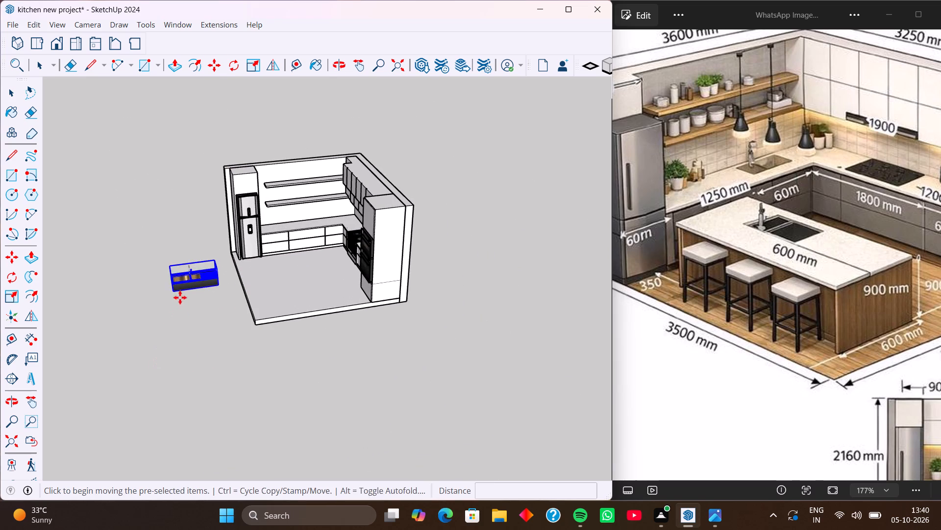
Move the sink by its lower front corner at the drainboard end onto the countertop below the wall shelves.
{"action": "scroll", "coordinate": [180, 296], "scroll_direction": "up", "scroll_amount": 16}
{"action": "middle_click_drag", "start_coordinate": [212, 295], "coordinate": [170, 261]}
{"action": "middle_click_drag", "start_coordinate": [198, 274], "coordinate": [218, 405]}
{"action": "middle_click_drag", "start_coordinate": [215, 321], "coordinate": [198, 269]}
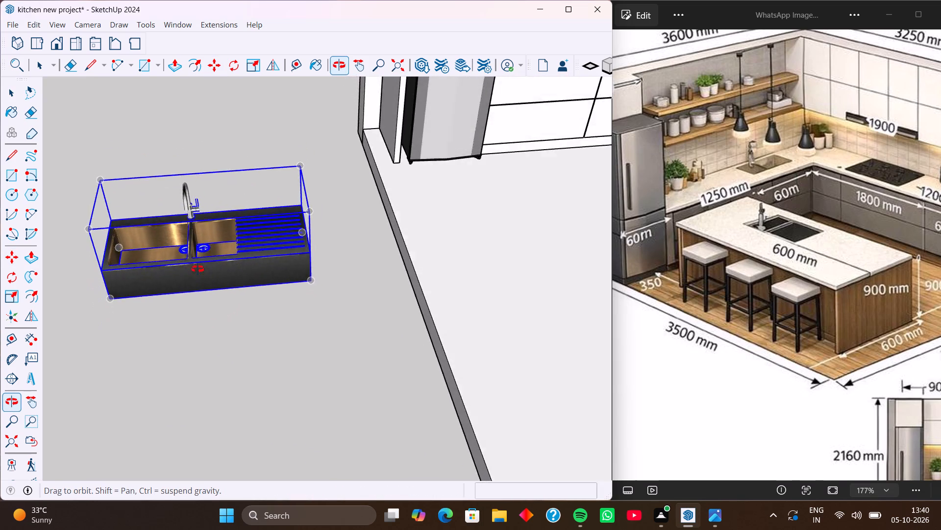
{"action": "middle_click_drag", "start_coordinate": [198, 269], "coordinate": [191, 243]}
{"action": "scroll", "coordinate": [312, 301], "scroll_direction": "up", "scroll_amount": 6}
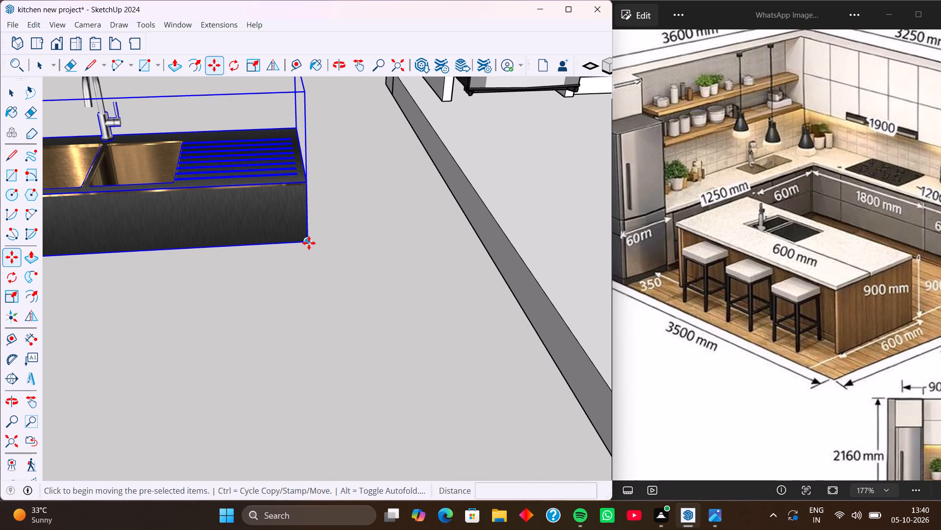
{"action": "left_click", "coordinate": [307, 242]}
{"action": "scroll", "coordinate": [562, 214], "scroll_direction": "down", "scroll_amount": 18}
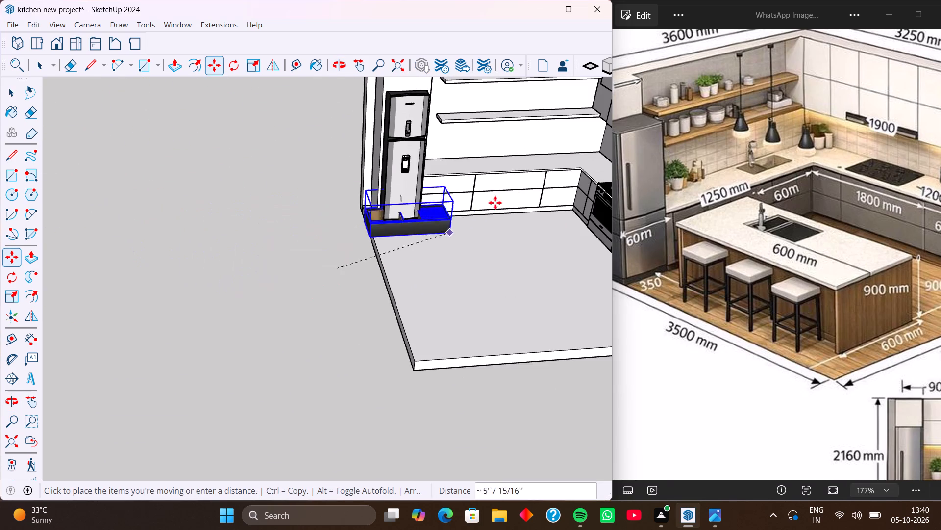
{"action": "middle_click_drag", "start_coordinate": [526, 205], "coordinate": [504, 252]}
{"action": "scroll", "coordinate": [504, 252], "scroll_direction": "up", "scroll_amount": 9}
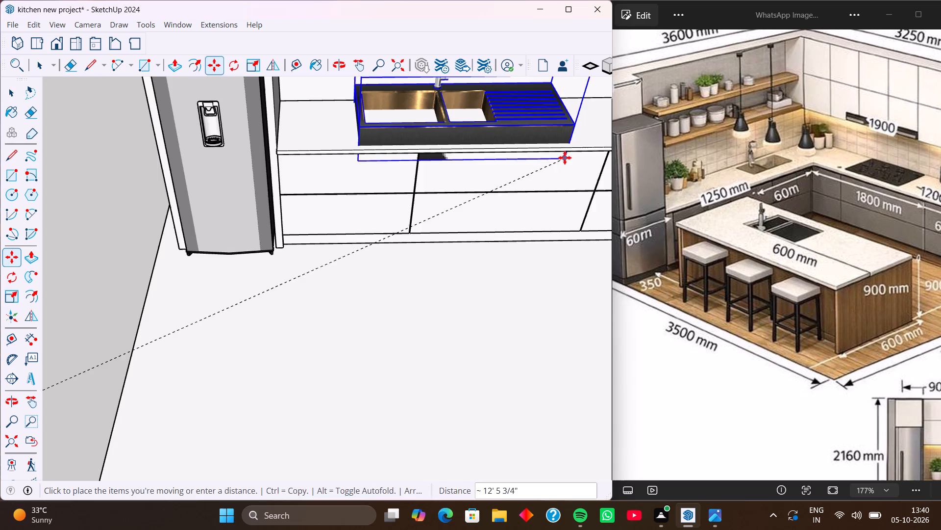
{"action": "middle_click_drag", "start_coordinate": [565, 158], "coordinate": [380, 220]}
{"action": "scroll", "coordinate": [403, 214], "scroll_direction": "up", "scroll_amount": 3}
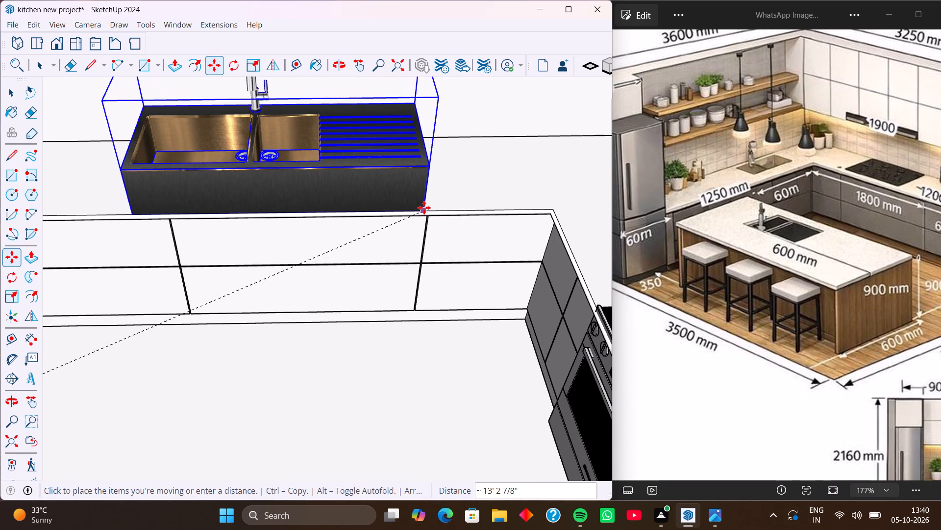
{"action": "left_click", "coordinate": [426, 207]}
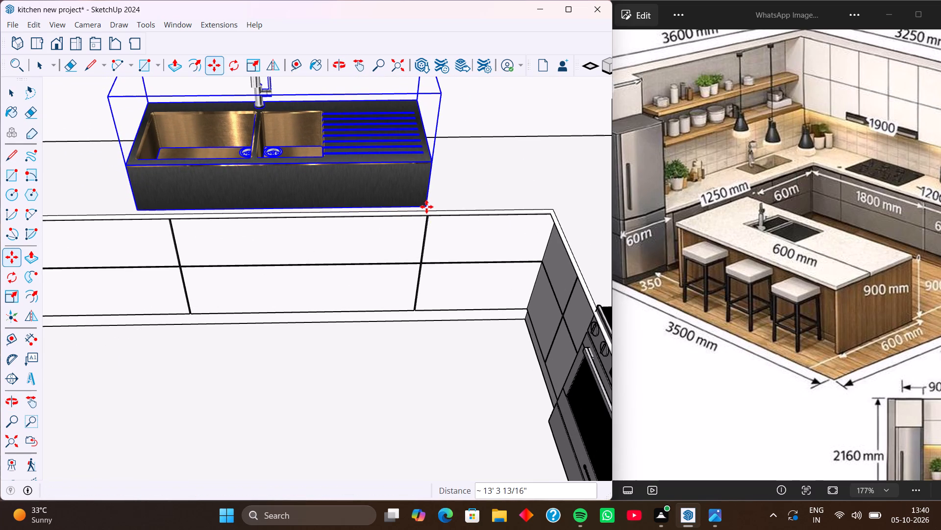
Scale the sink down uniformly by a factor of about 0.77.
{"action": "key", "text": "s"}
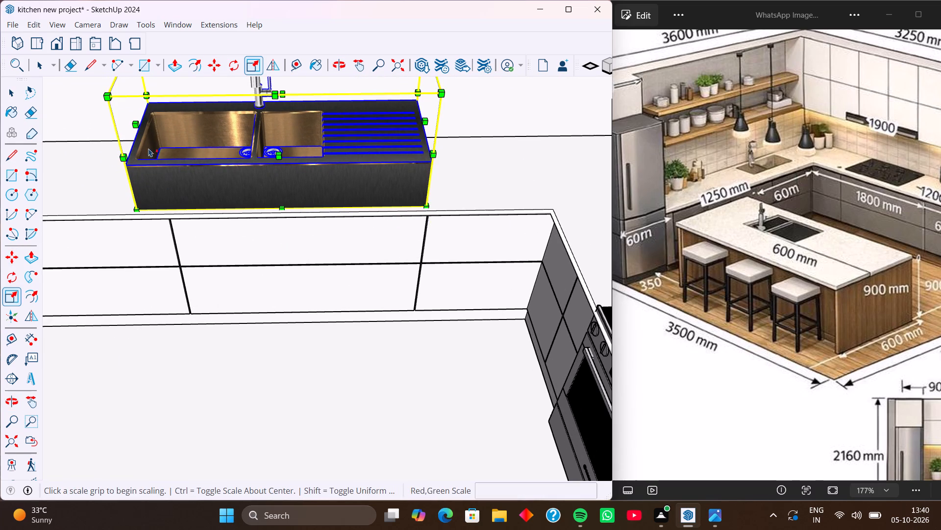
{"action": "scroll", "coordinate": [152, 137], "scroll_direction": "down", "scroll_amount": 7}
{"action": "left_click", "coordinate": [145, 89]}
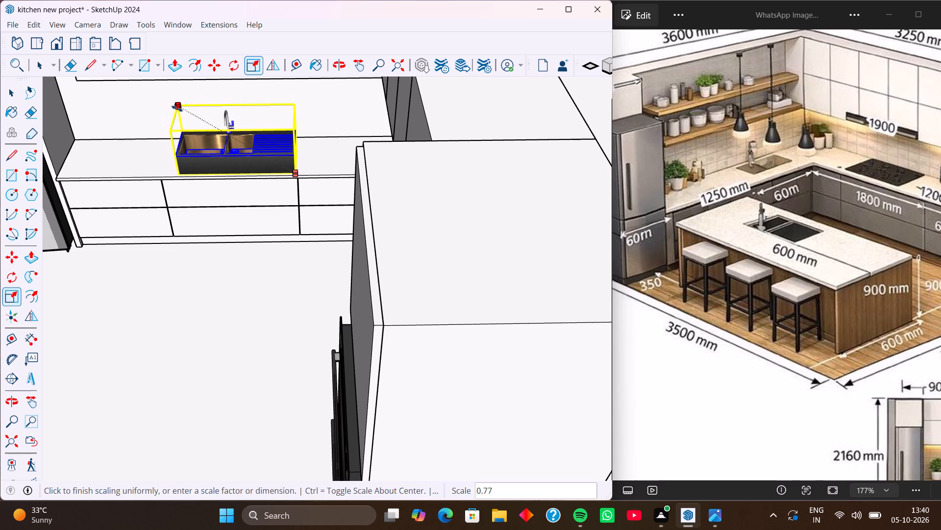
{"action": "left_click", "coordinate": [177, 108]}
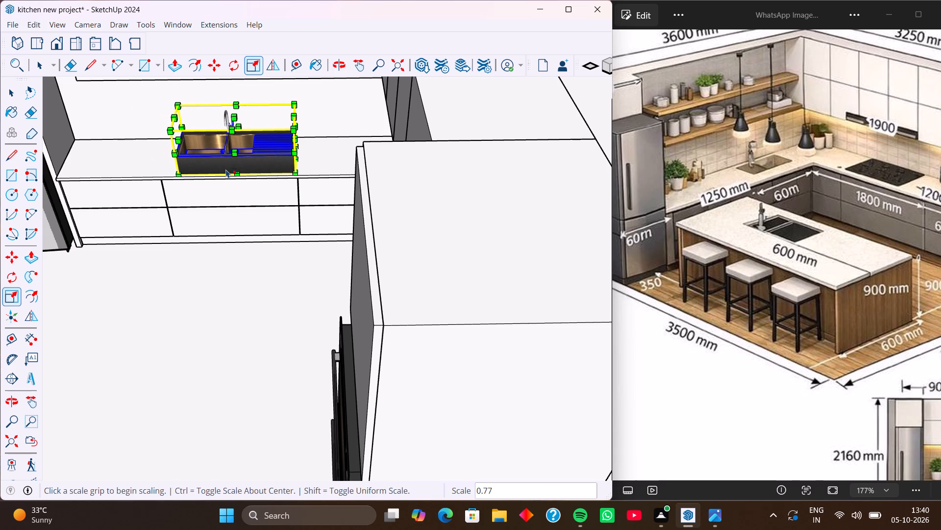
Move the sink about 3 7/16" along the red axis on the countertop, toward the refrigerator.
{"action": "key", "text": "m"}
{"action": "scroll", "coordinate": [269, 190], "scroll_direction": "up", "scroll_amount": 7}
{"action": "middle_click_drag", "start_coordinate": [269, 189], "coordinate": [290, 172]}
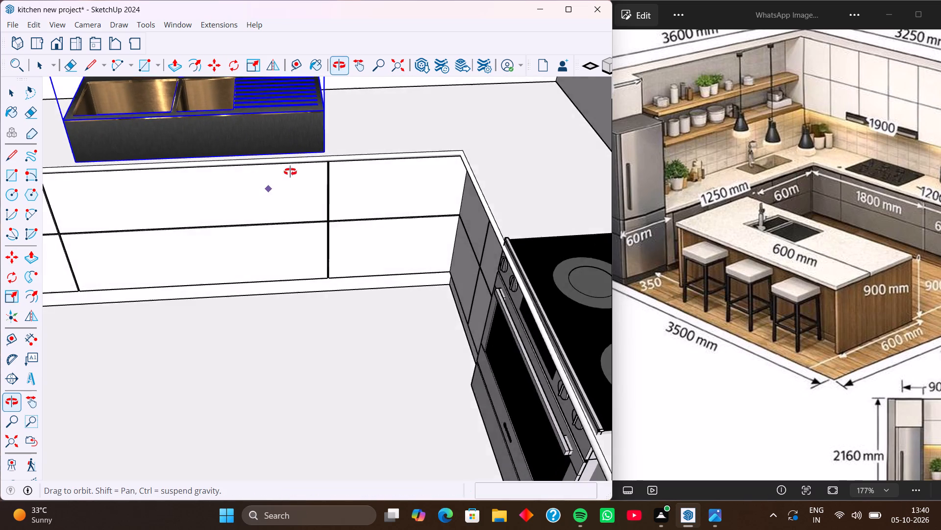
{"action": "middle_click_drag", "start_coordinate": [290, 172], "coordinate": [310, 157]}
{"action": "middle_click_drag", "start_coordinate": [310, 157], "coordinate": [408, 173], "text": "shift"}
{"action": "middle_click_drag", "start_coordinate": [409, 176], "coordinate": [400, 172]}
{"action": "left_click", "coordinate": [418, 163]}
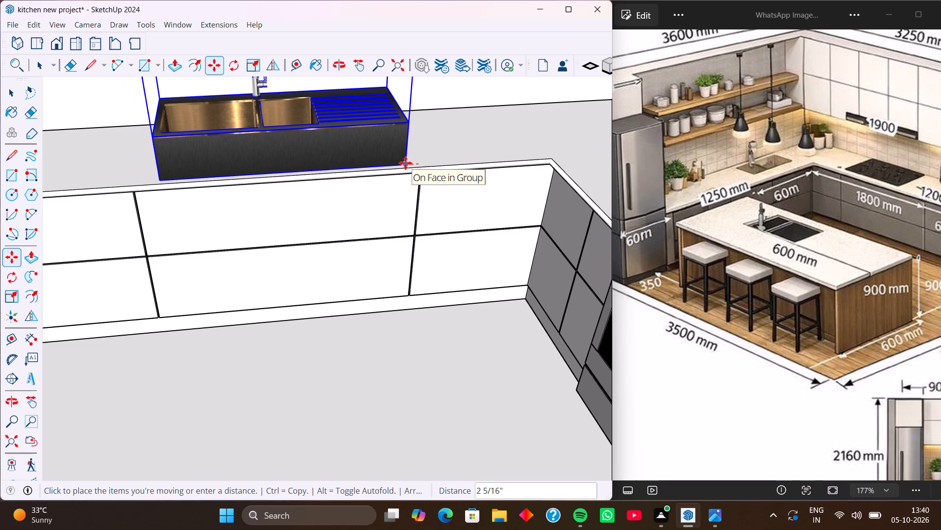
{"action": "key", "text": "Right"}
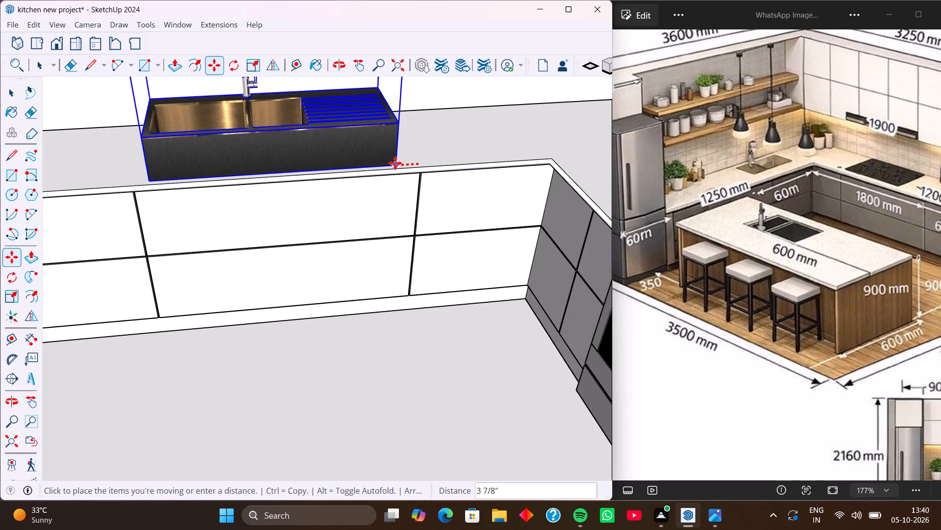
{"action": "left_click", "coordinate": [399, 162]}
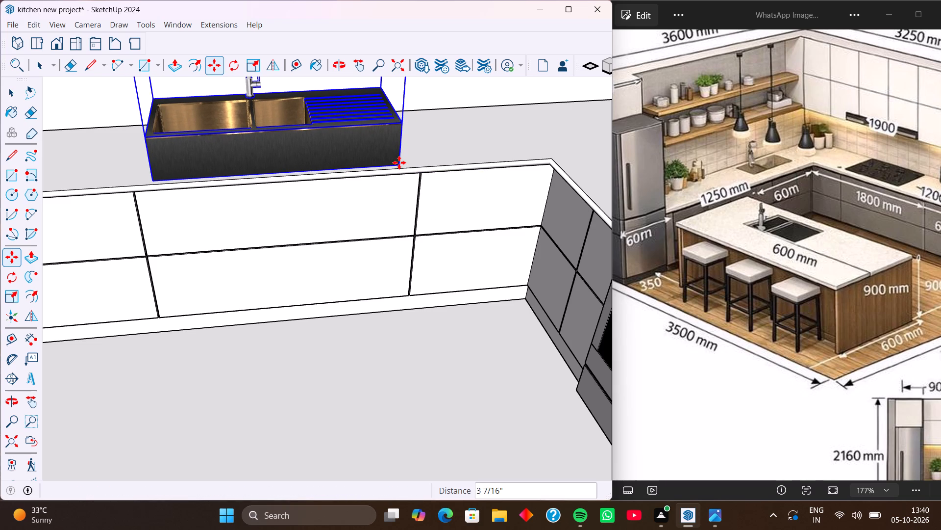
Move the sink about 2 5/16" back across the countertop, away from its front edge and toward the wall.
{"action": "middle_click_drag", "start_coordinate": [399, 162], "coordinate": [304, 167]}
{"action": "middle_click_drag", "start_coordinate": [416, 165], "coordinate": [307, 165]}
{"action": "scroll", "coordinate": [359, 184], "scroll_direction": "down", "scroll_amount": 10}
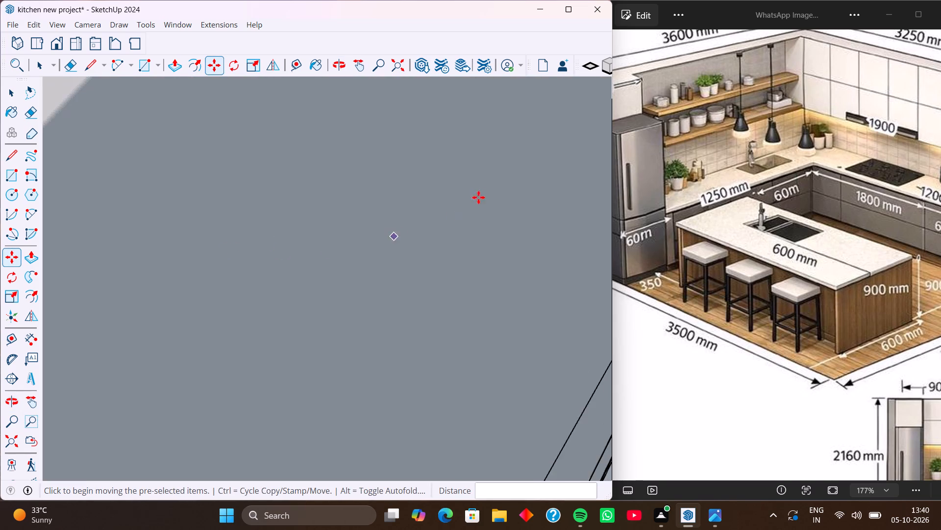
{"action": "scroll", "coordinate": [478, 197], "scroll_direction": "down", "scroll_amount": 20}
{"action": "scroll", "coordinate": [478, 197], "scroll_direction": "down", "scroll_amount": 19}
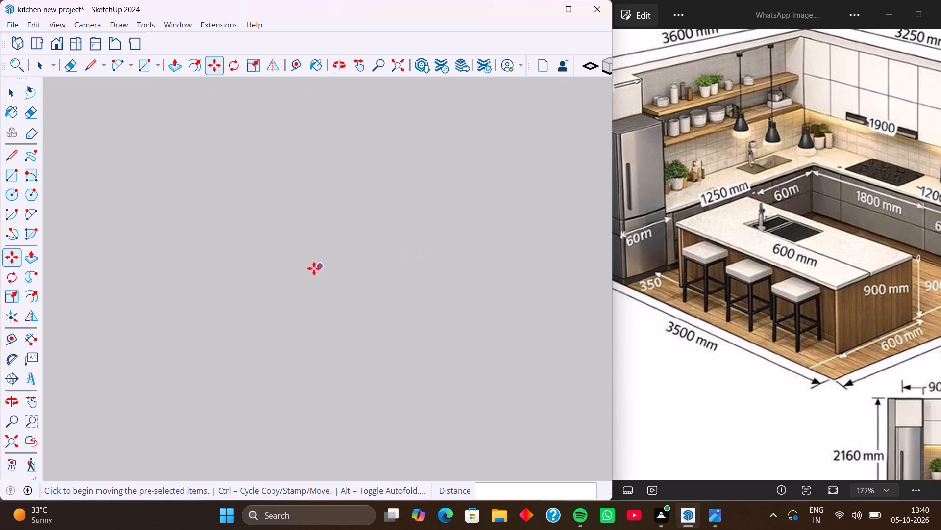
{"action": "scroll", "coordinate": [314, 268], "scroll_direction": "down", "scroll_amount": 20}
{"action": "scroll", "coordinate": [314, 268], "scroll_direction": "down", "scroll_amount": 19}
{"action": "scroll", "coordinate": [333, 267], "scroll_direction": "down", "scroll_amount": 20}
{"action": "scroll", "coordinate": [333, 267], "scroll_direction": "down", "scroll_amount": 19}
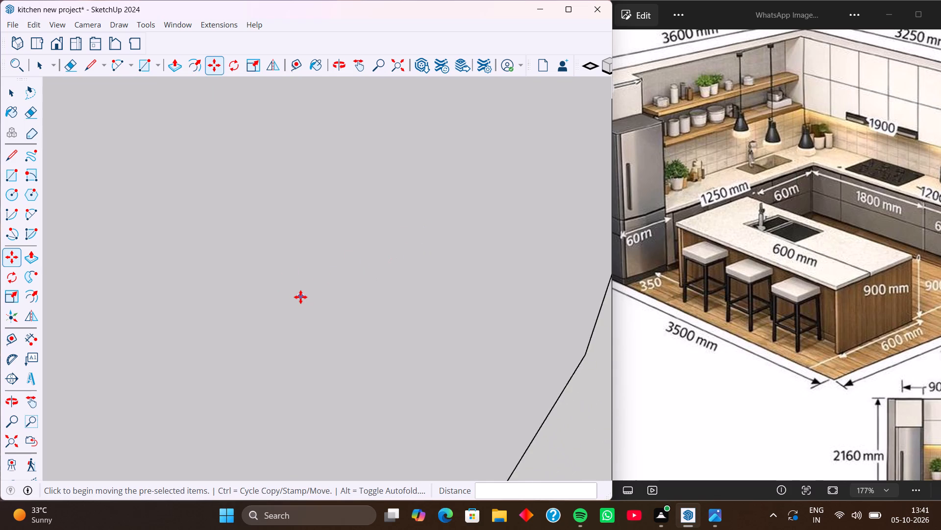
{"action": "scroll", "coordinate": [300, 297], "scroll_direction": "down", "scroll_amount": 12}
{"action": "scroll", "coordinate": [189, 214], "scroll_direction": "down", "scroll_amount": 3}
{"action": "middle_click_drag", "start_coordinate": [260, 179], "coordinate": [427, 187]}
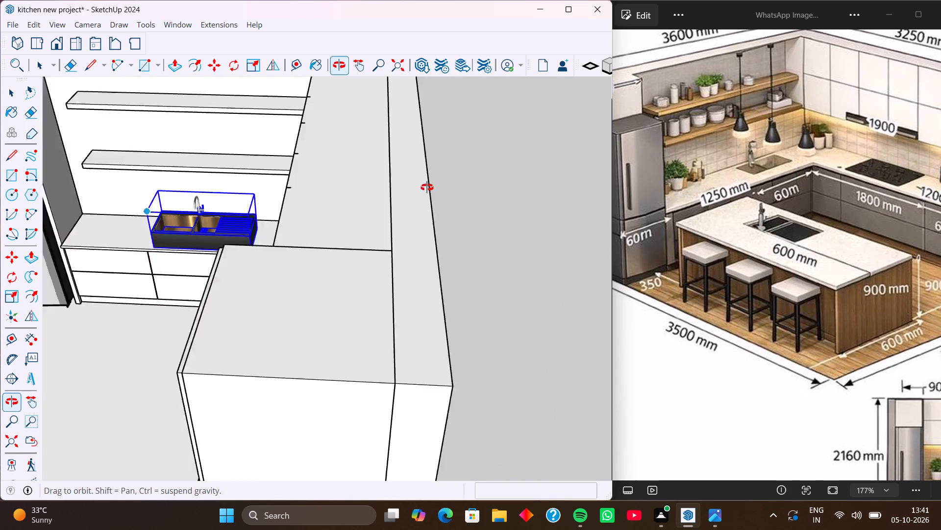
{"action": "middle_click_drag", "start_coordinate": [427, 187], "coordinate": [433, 186]}
{"action": "middle_click_drag", "start_coordinate": [237, 190], "coordinate": [227, 243]}
{"action": "scroll", "coordinate": [254, 158], "scroll_direction": "up", "scroll_amount": 11}
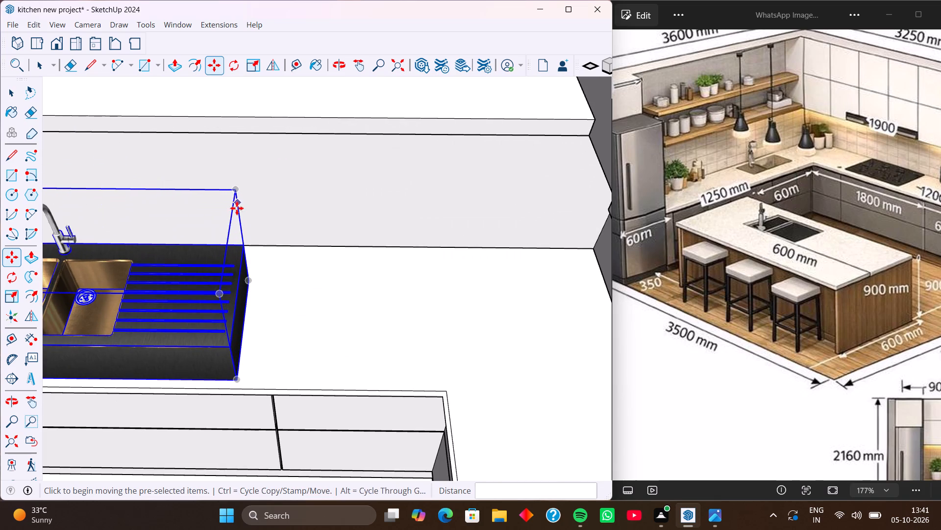
{"action": "middle_click_drag", "start_coordinate": [195, 268], "coordinate": [133, 273]}
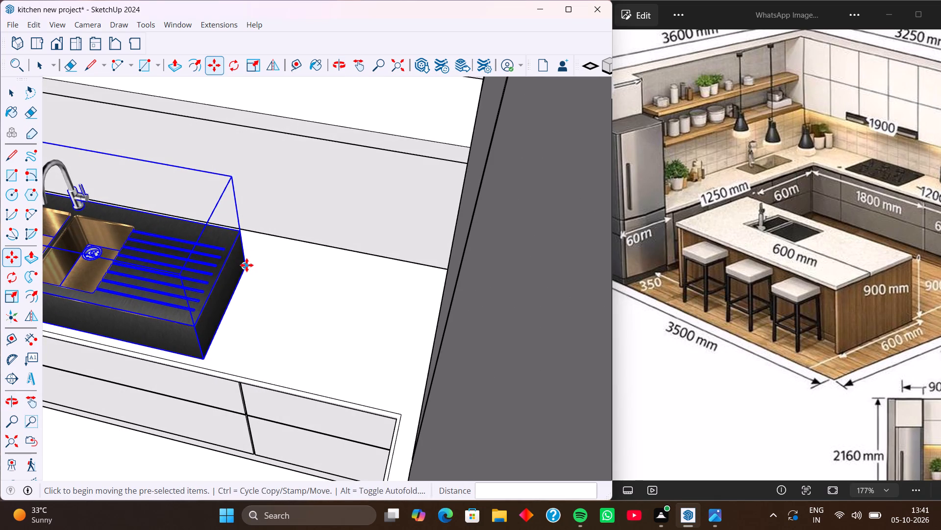
{"action": "left_click", "coordinate": [245, 265]}
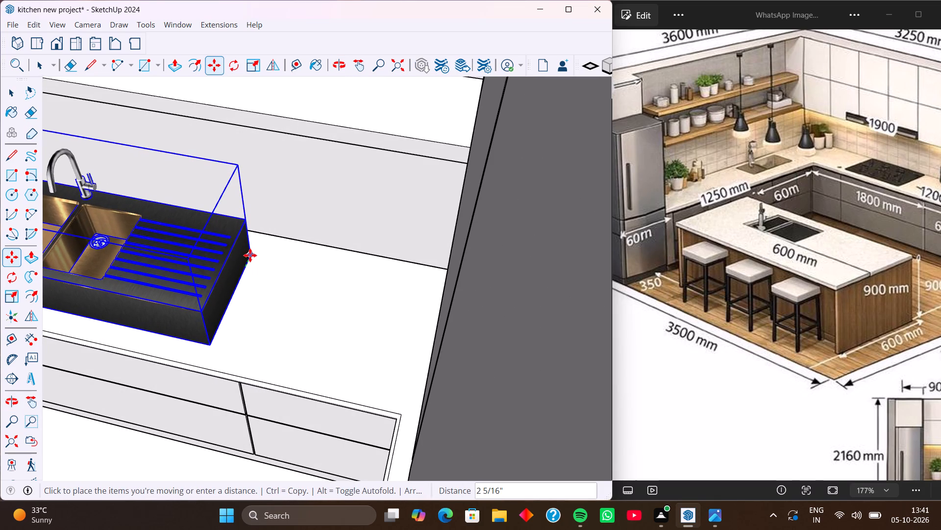
{"action": "left_click", "coordinate": [249, 255]}
Lower the sink vertically by about 7 1/4" so its basins drop into the countertop and only the rim stays above.
{"action": "middle_click_drag", "start_coordinate": [241, 261], "coordinate": [326, 236]}
{"action": "scroll", "coordinate": [192, 301], "scroll_direction": "down", "scroll_amount": 6}
{"action": "middle_click_drag", "start_coordinate": [173, 306], "coordinate": [329, 248]}
{"action": "middle_click_drag", "start_coordinate": [281, 269], "coordinate": [317, 252]}
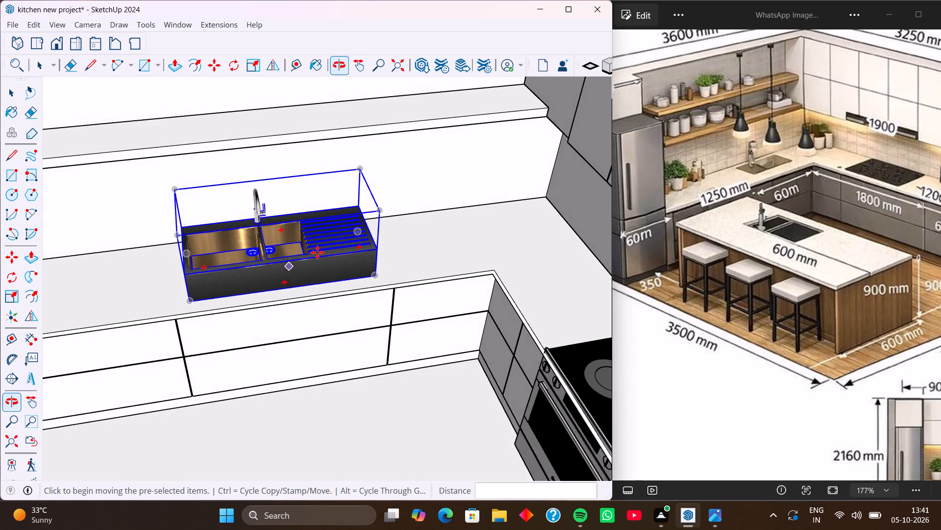
{"action": "key", "text": "space"}
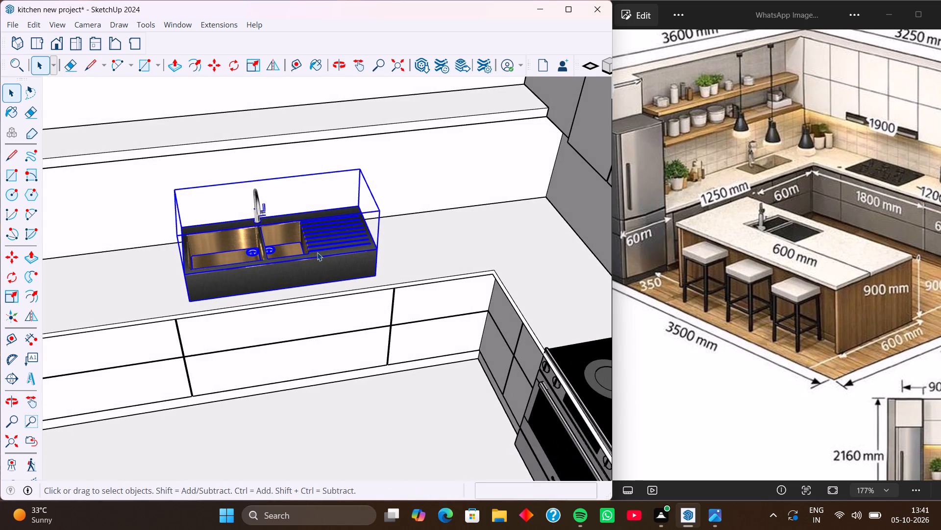
{"action": "key", "text": "m"}
{"action": "middle_click_drag", "start_coordinate": [325, 265], "coordinate": [311, 163]}
{"action": "scroll", "coordinate": [372, 224], "scroll_direction": "up", "scroll_amount": 9}
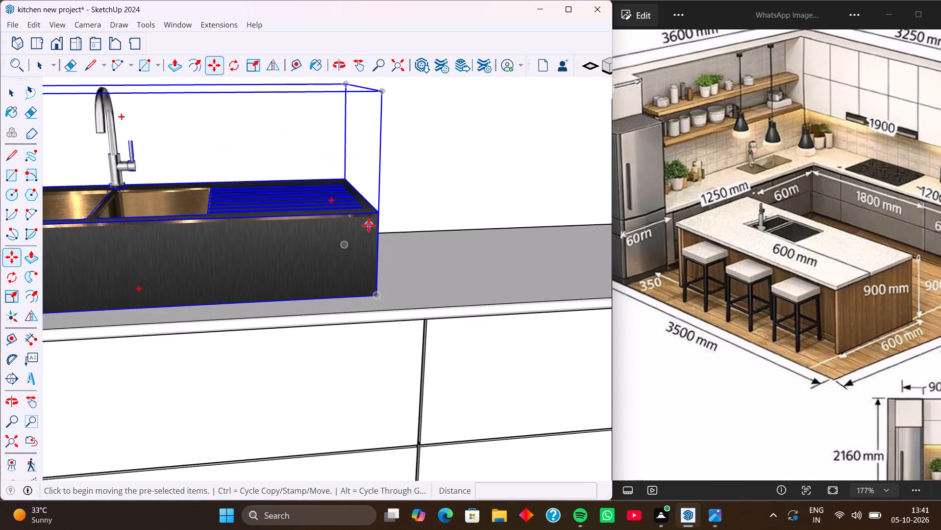
{"action": "middle_click_drag", "start_coordinate": [367, 225], "coordinate": [359, 192]}
{"action": "scroll", "coordinate": [376, 236], "scroll_direction": "up", "scroll_amount": 8}
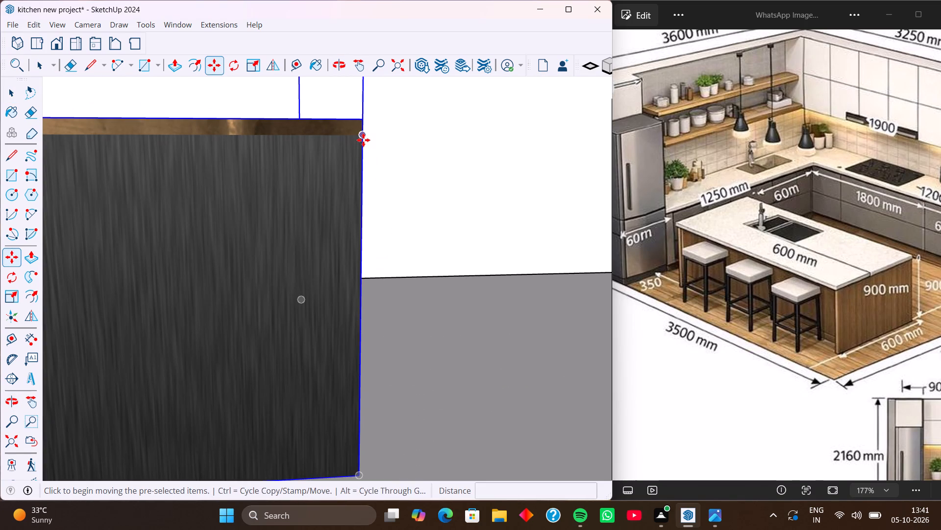
{"action": "left_click", "coordinate": [364, 135]}
{"action": "key", "text": "Up"}
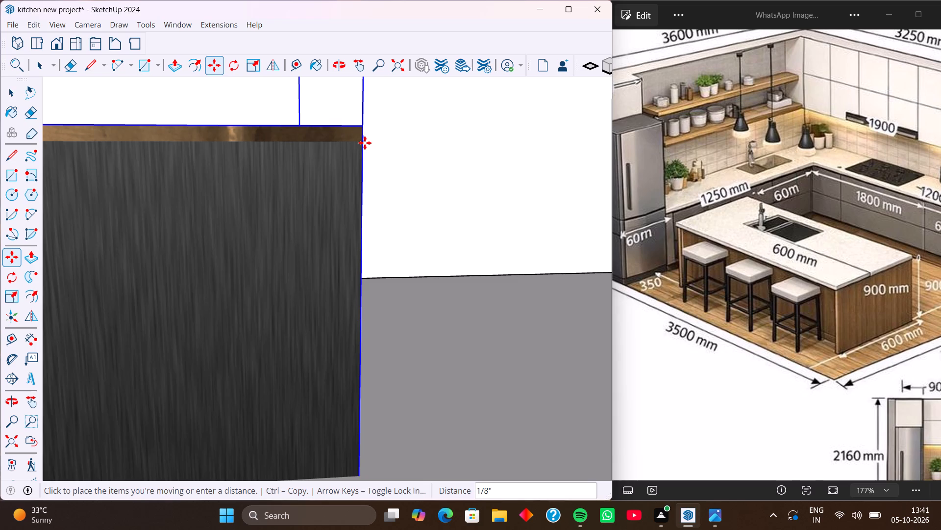
{"action": "scroll", "coordinate": [368, 262], "scroll_direction": "down", "scroll_amount": 5}
{"action": "middle_click_drag", "start_coordinate": [368, 262], "coordinate": [411, 208], "text": "shift"}
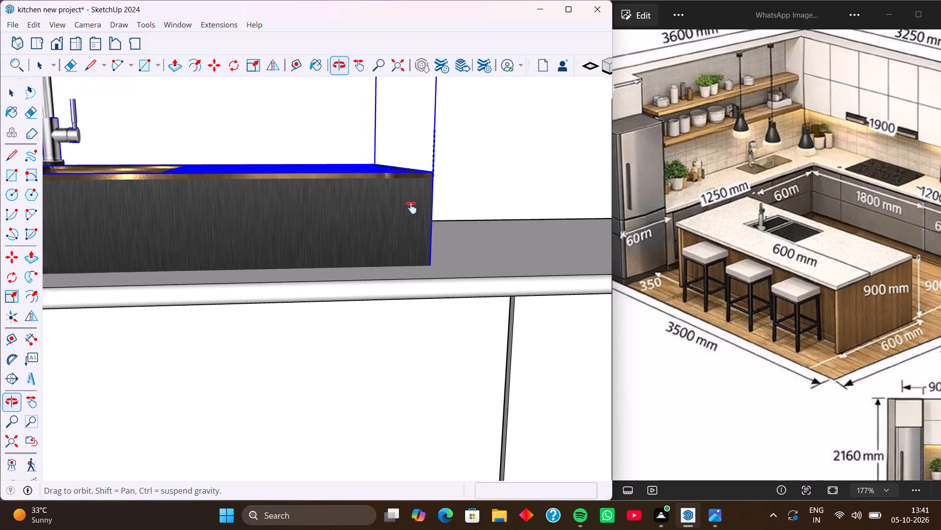
{"action": "middle_click_drag", "start_coordinate": [411, 208], "coordinate": [412, 206], "text": "shift"}
{"action": "left_click", "coordinate": [431, 261]}
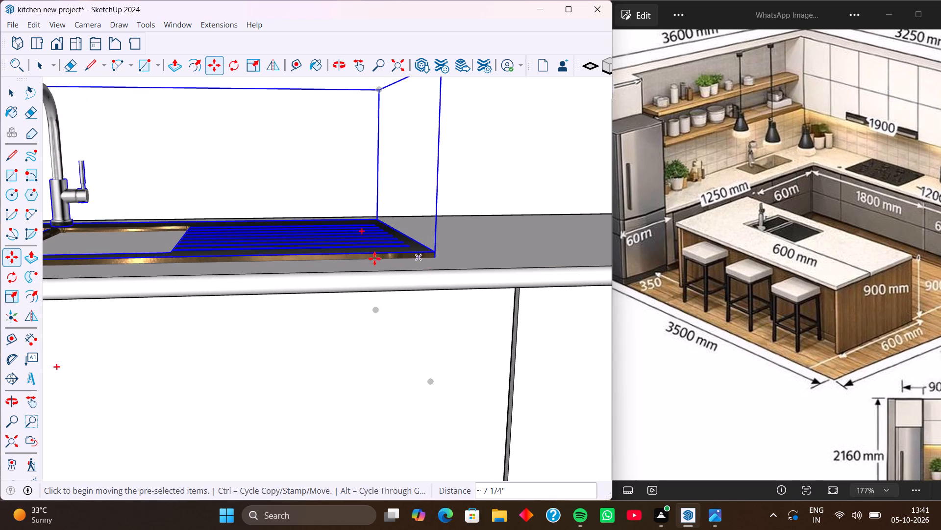
Inspect the recessed sink's fit in the countertop and its placement within the kitchen from several angles.
{"action": "scroll", "coordinate": [277, 269], "scroll_direction": "down", "scroll_amount": 14}
{"action": "middle_click_drag", "start_coordinate": [250, 258], "coordinate": [363, 265], "text": "shift"}
{"action": "middle_click_drag", "start_coordinate": [356, 272], "coordinate": [341, 323]}
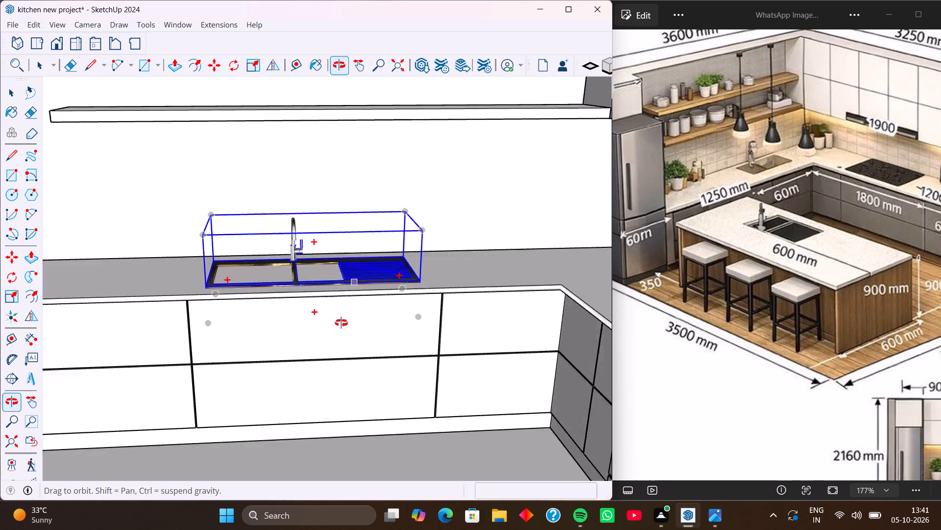
{"action": "middle_click_drag", "start_coordinate": [341, 323], "coordinate": [328, 348]}
{"action": "key", "text": "space"}
{"action": "left_click_drag", "start_coordinate": [320, 314], "coordinate": [312, 347]}
{"action": "middle_click_drag", "start_coordinate": [309, 306], "coordinate": [297, 364]}
{"action": "left_click", "coordinate": [173, 292]}
{"action": "triple_click", "coordinate": [180, 293]}
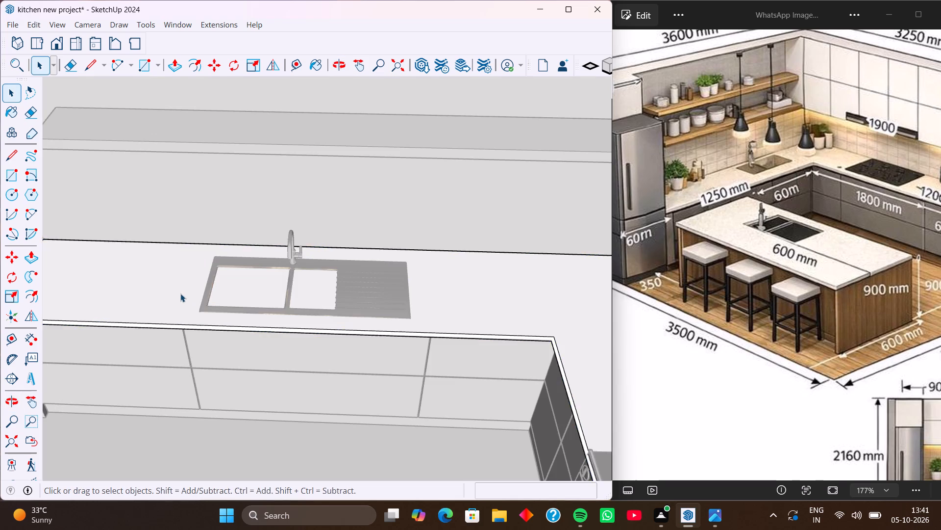
{"action": "scroll", "coordinate": [344, 287], "scroll_direction": "down", "scroll_amount": 5}
{"action": "left_click", "coordinate": [193, 291]}
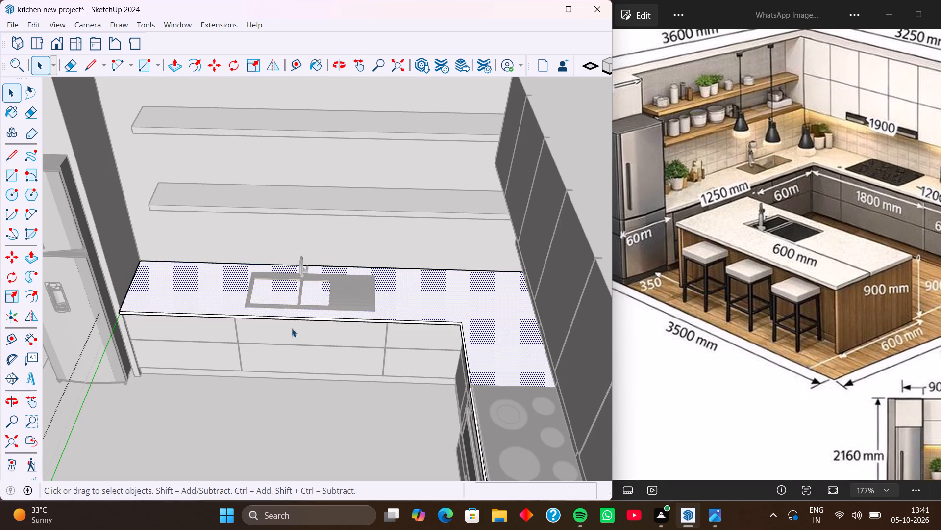
{"action": "scroll", "coordinate": [287, 333], "scroll_direction": "up", "scroll_amount": 3}
{"action": "middle_click_drag", "start_coordinate": [254, 296], "coordinate": [286, 335]}
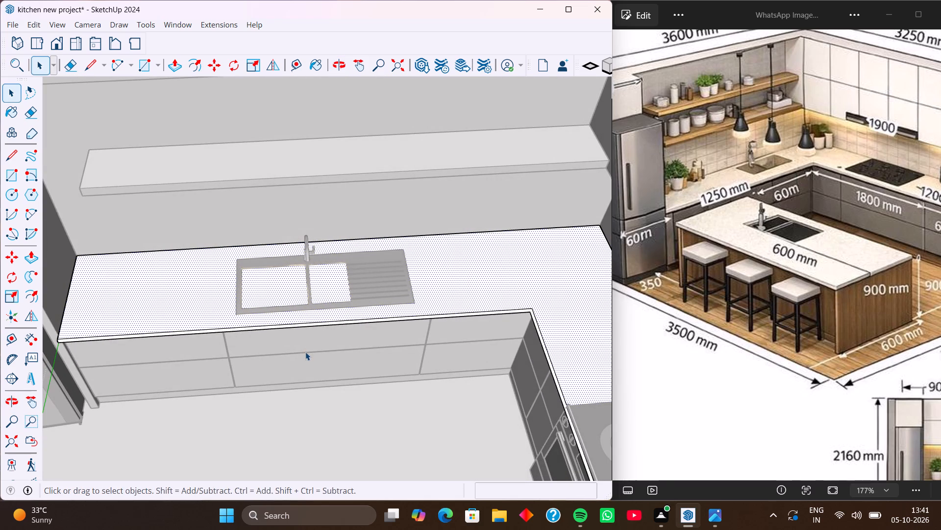
{"action": "scroll", "coordinate": [201, 320], "scroll_direction": "down", "scroll_amount": 4}
{"action": "key", "text": "space"}
{"action": "scroll", "coordinate": [286, 325], "scroll_direction": "down", "scroll_amount": 8}
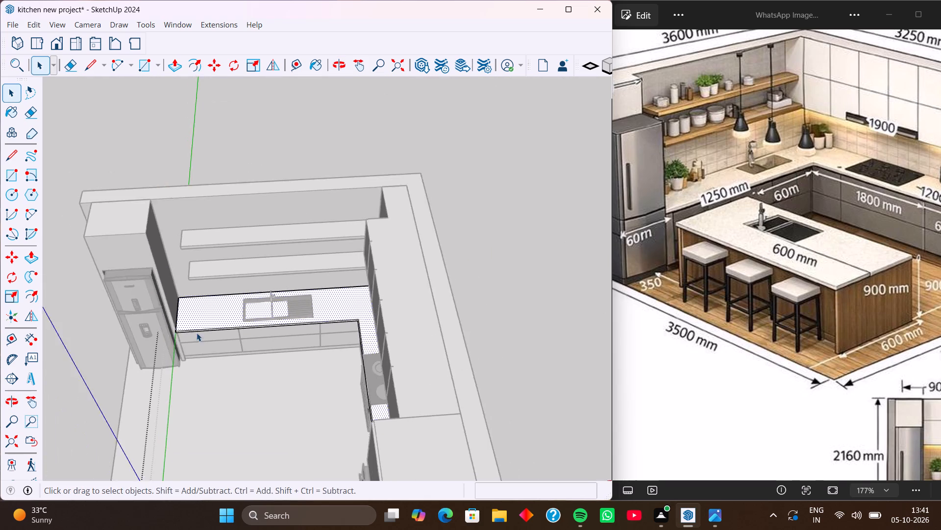
{"action": "scroll", "coordinate": [197, 333], "scroll_direction": "down", "scroll_amount": 2}
{"action": "left_click", "coordinate": [461, 268]}
{"action": "middle_click_drag", "start_coordinate": [265, 342], "coordinate": [354, 291]}
{"action": "scroll", "coordinate": [263, 344], "scroll_direction": "up", "scroll_amount": 9}
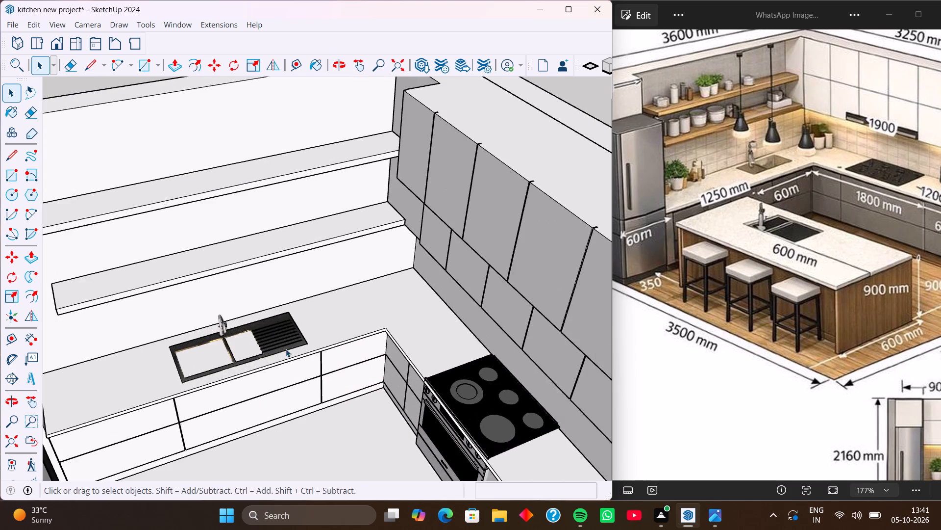
{"action": "middle_click_drag", "start_coordinate": [286, 349], "coordinate": [248, 354]}
{"action": "scroll", "coordinate": [286, 349], "scroll_direction": "up", "scroll_amount": 9}
{"action": "middle_click_drag", "start_coordinate": [274, 341], "coordinate": [215, 337]}
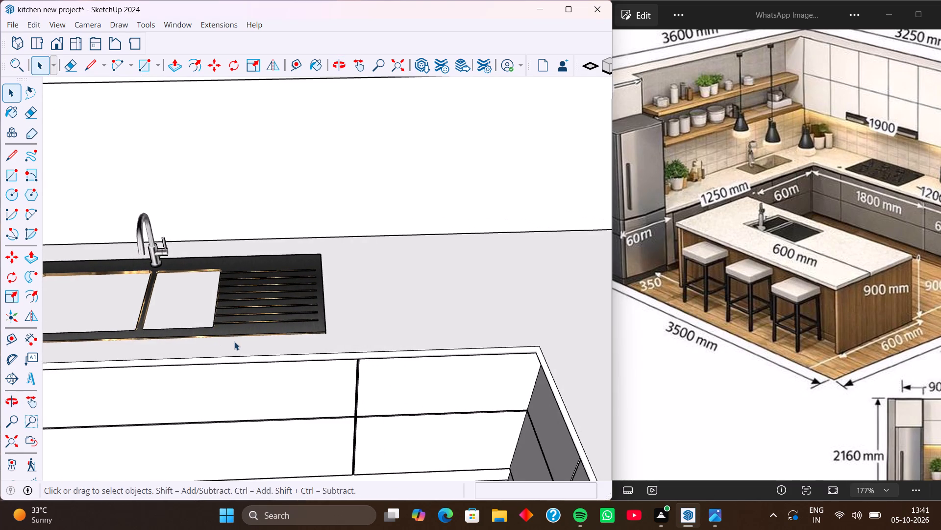
{"action": "middle_click_drag", "start_coordinate": [253, 318], "coordinate": [377, 312]}
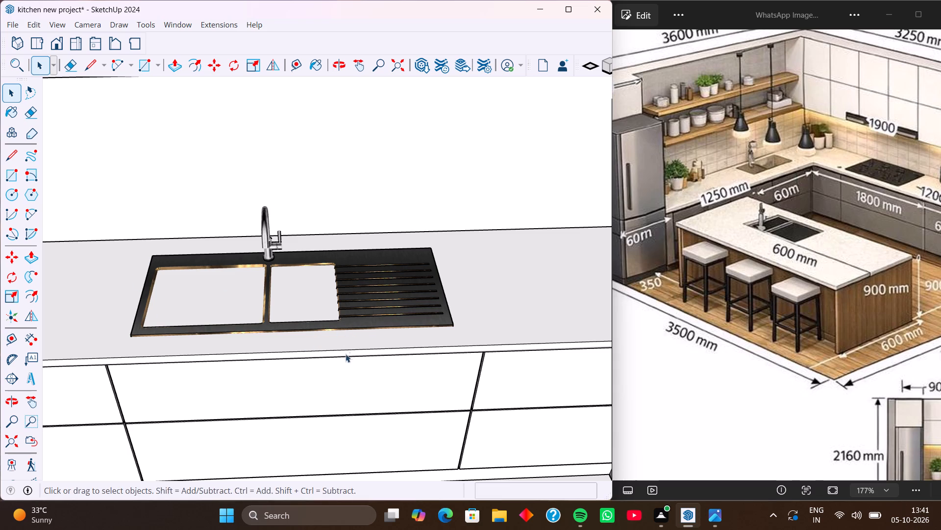
Inside the countertop group, draw a rectangle around the sink's outer rim, about 3' 5 1/16" by 1' 4 11/16".
{"action": "left_click", "coordinate": [490, 334]}
{"action": "double_click", "coordinate": [490, 334]}
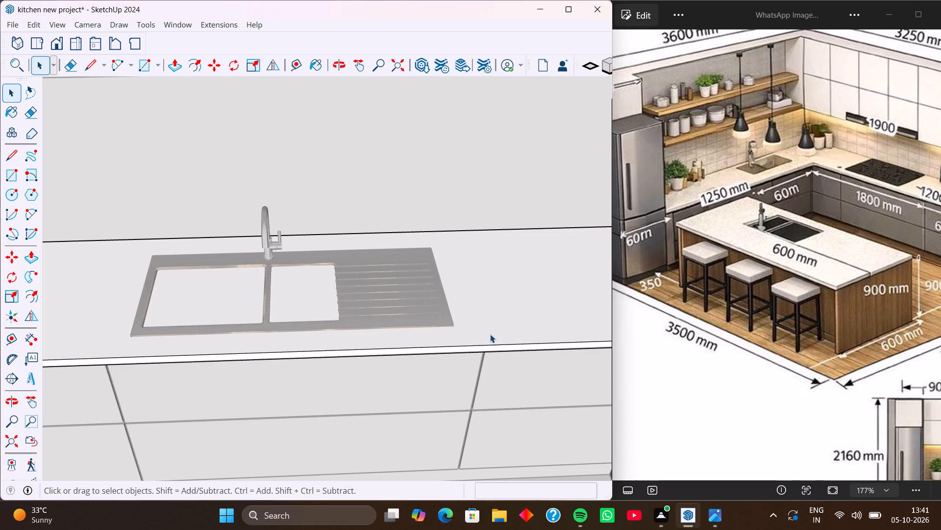
{"action": "left_click", "coordinate": [481, 326]}
{"action": "middle_click_drag", "start_coordinate": [158, 279], "coordinate": [167, 334]}
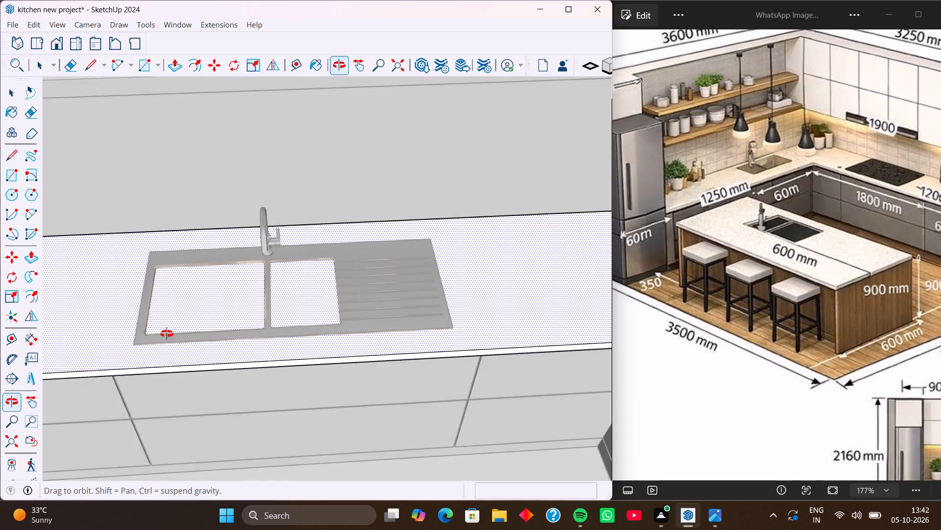
{"action": "middle_click_drag", "start_coordinate": [167, 334], "coordinate": [170, 348]}
{"action": "key", "text": "r"}
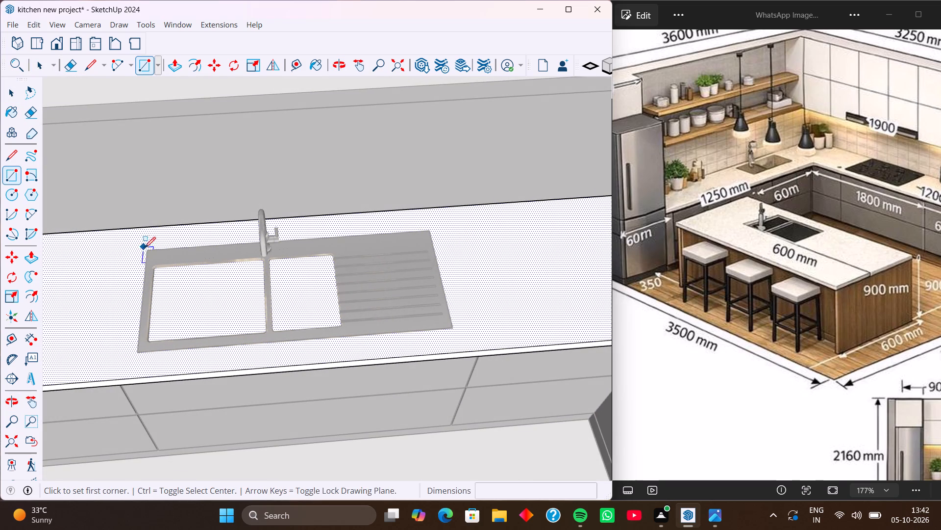
{"action": "left_click", "coordinate": [145, 248]}
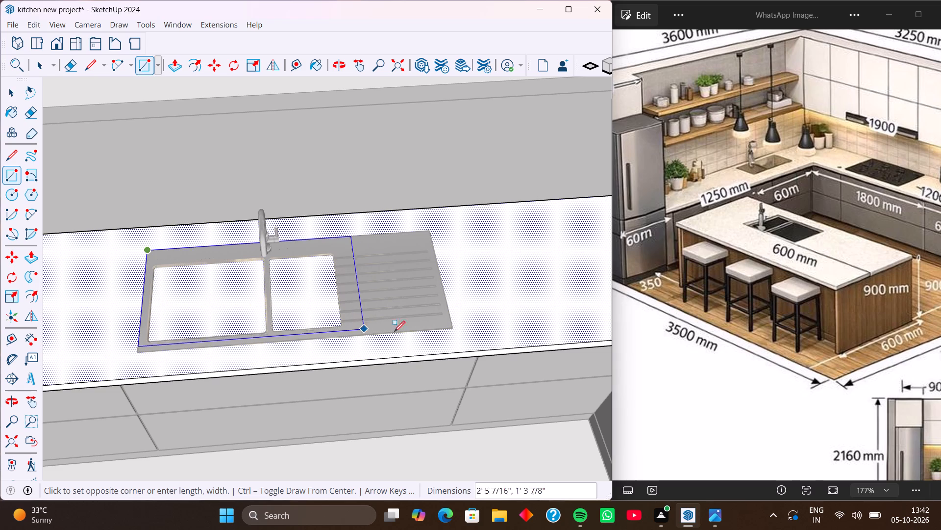
{"action": "left_click", "coordinate": [455, 331]}
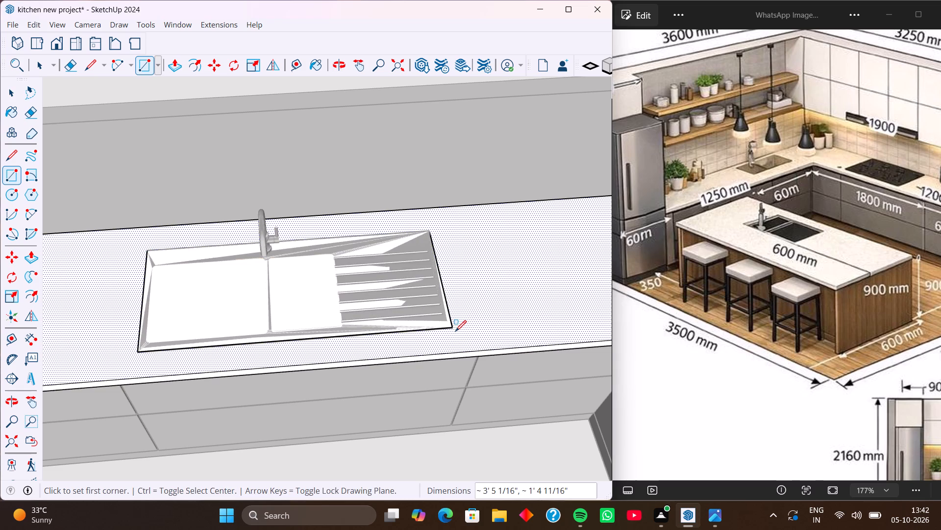
Push the rectangle around the sink down 9" through the countertop so its volume reaches below the basins.
{"action": "key", "text": "p"}
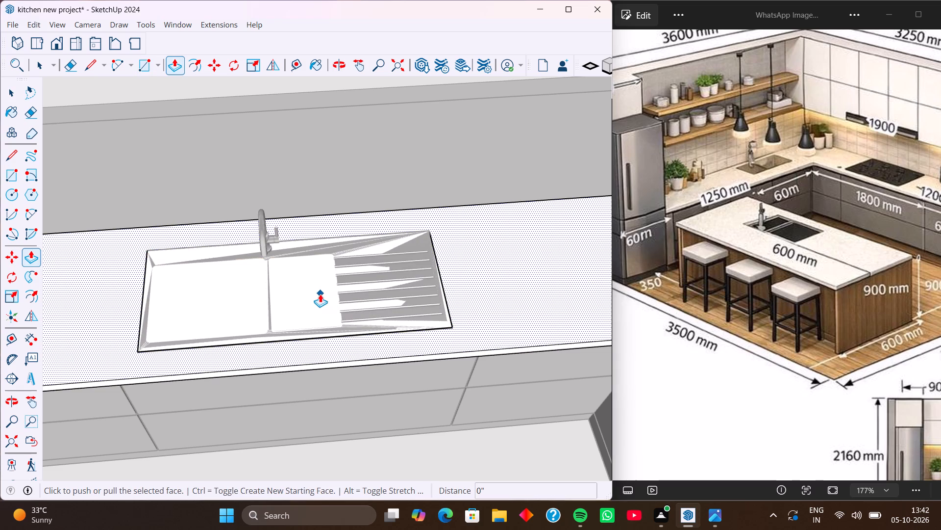
{"action": "key", "text": "space"}
{"action": "left_click", "coordinate": [320, 294]}
{"action": "key", "text": "p"}
{"action": "left_click", "coordinate": [320, 294]}
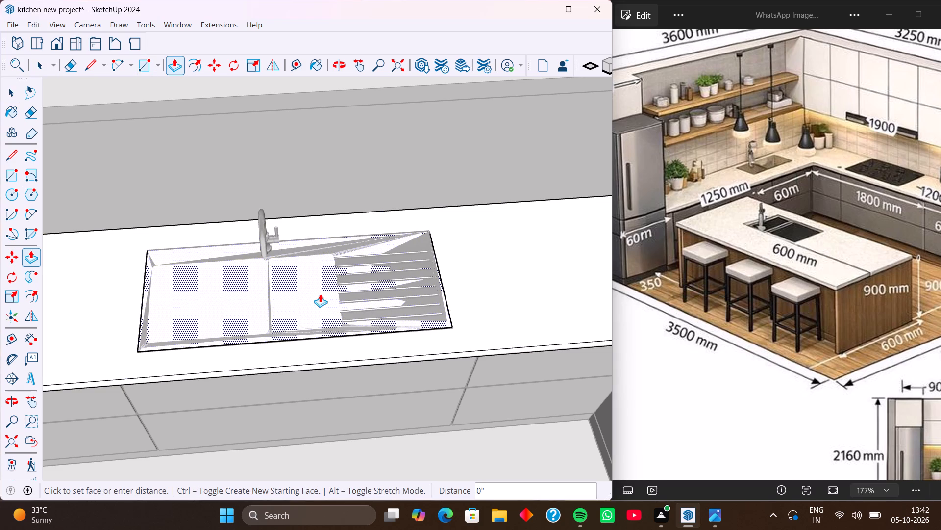
{"action": "middle_click_drag", "start_coordinate": [338, 349], "coordinate": [324, 213]}
{"action": "middle_click_drag", "start_coordinate": [336, 387], "coordinate": [331, 351]}
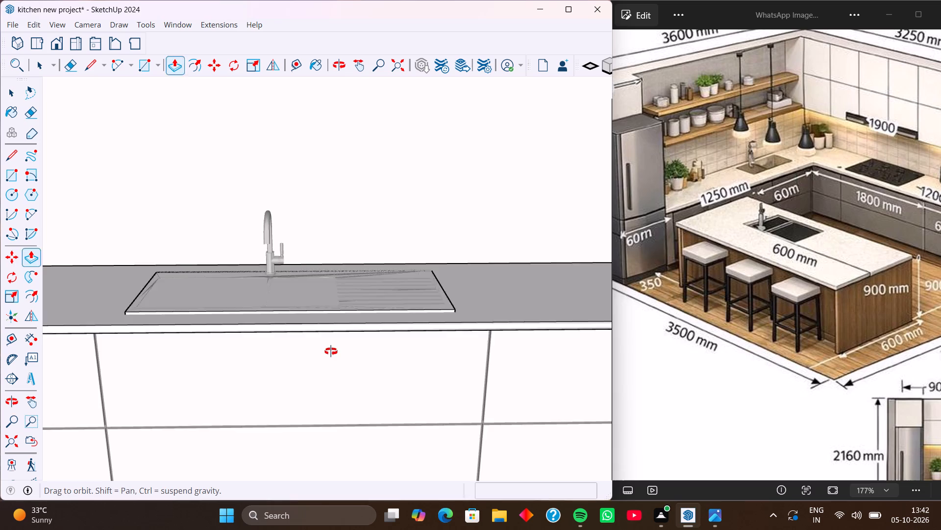
{"action": "middle_click_drag", "start_coordinate": [331, 351], "coordinate": [330, 334]}
{"action": "key", "text": "k"}
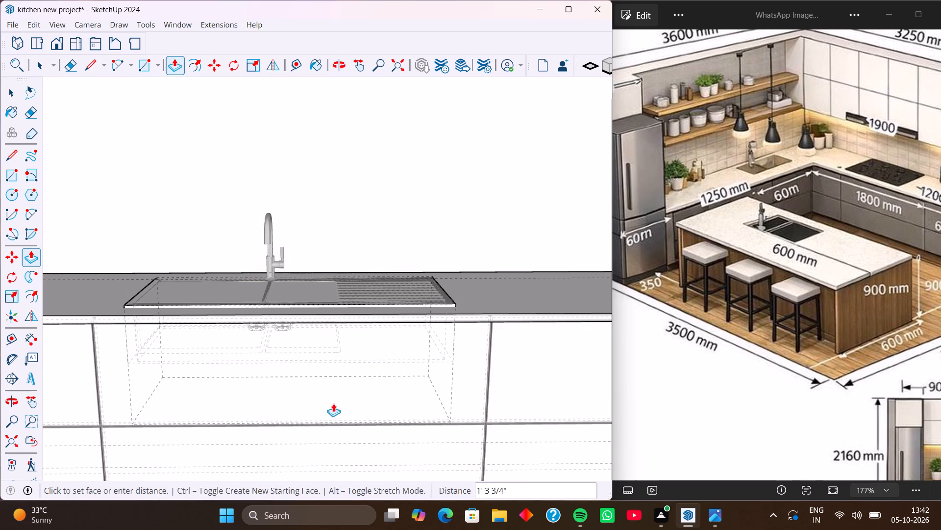
{"action": "middle_click_drag", "start_coordinate": [333, 403], "coordinate": [325, 316]}
{"action": "scroll", "coordinate": [321, 362], "scroll_direction": "up", "scroll_amount": 2}
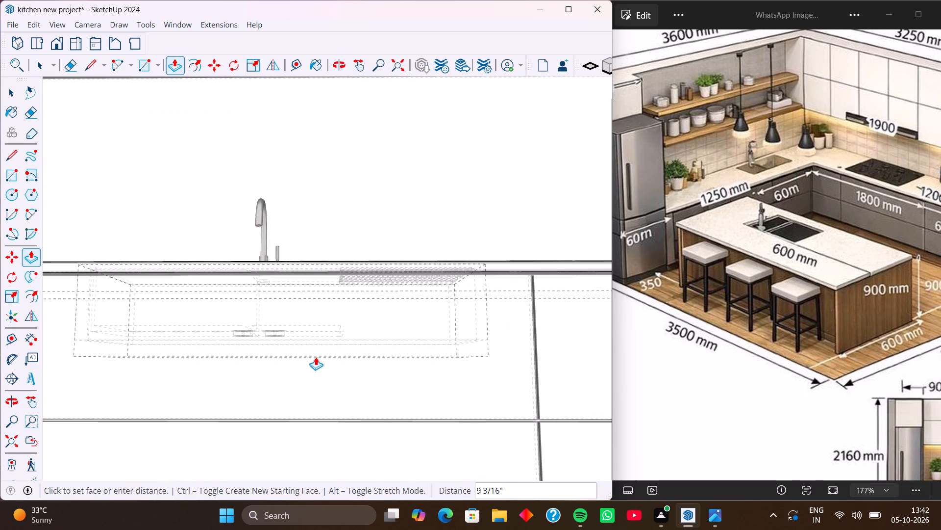
{"action": "left_click", "coordinate": [314, 356]}
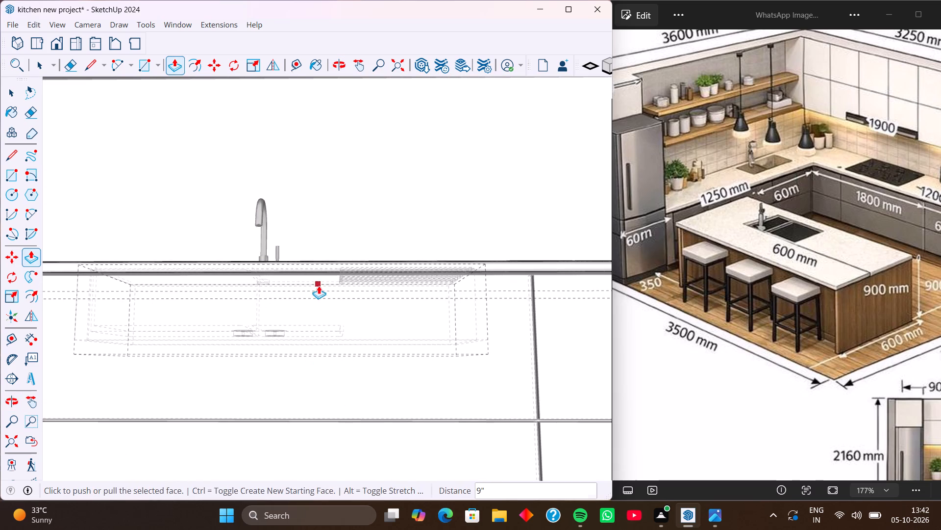
Pull the rectangular face over the sink up about 2 7/16" above the countertop and exit the countertop group.
{"action": "middle_click_drag", "start_coordinate": [319, 286], "coordinate": [311, 418]}
{"action": "middle_click_drag", "start_coordinate": [325, 300], "coordinate": [329, 431]}
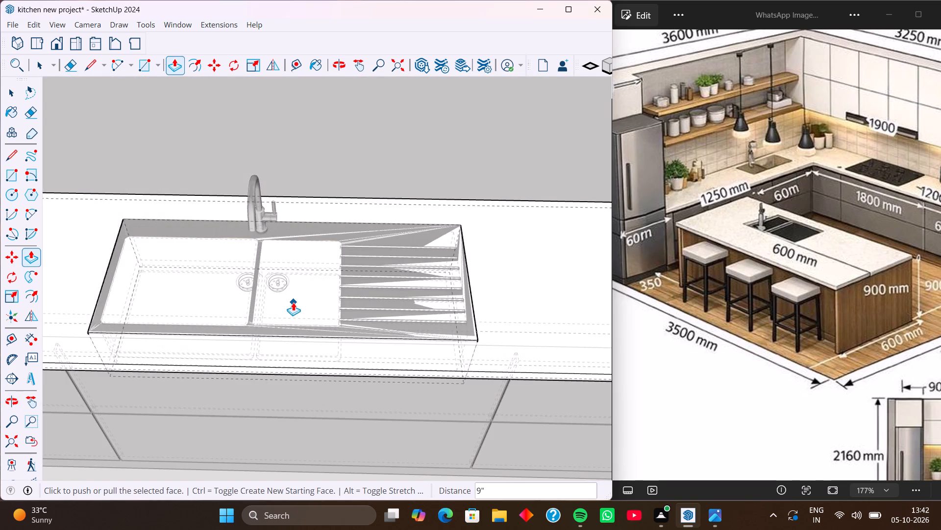
{"action": "key", "text": "space"}
{"action": "left_click", "coordinate": [293, 302]}
{"action": "key", "text": "p"}
{"action": "left_click", "coordinate": [293, 302]}
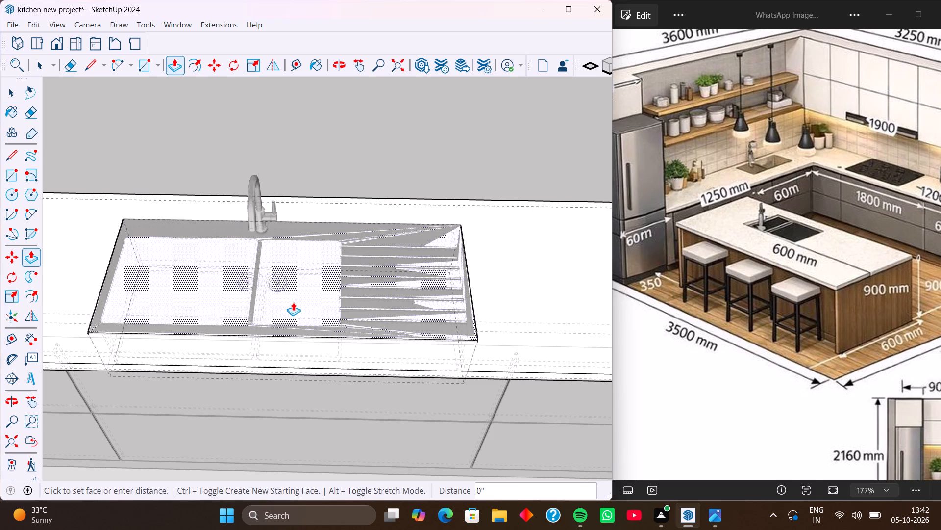
{"action": "left_click", "coordinate": [291, 289]}
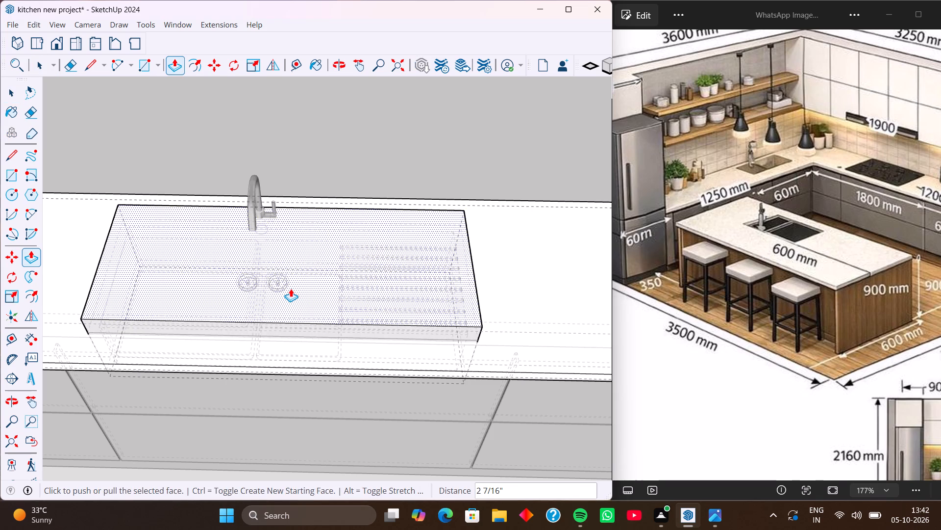
{"action": "middle_click_drag", "start_coordinate": [328, 326], "coordinate": [336, 253]}
{"action": "key", "text": "space"}
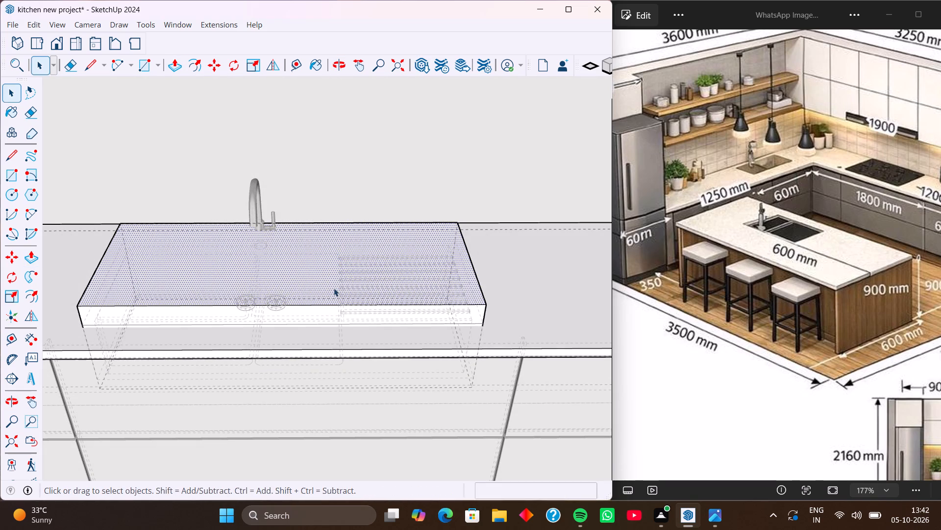
{"action": "scroll", "coordinate": [301, 304], "scroll_direction": "down", "scroll_amount": 19}
{"action": "left_click", "coordinate": [503, 288]}
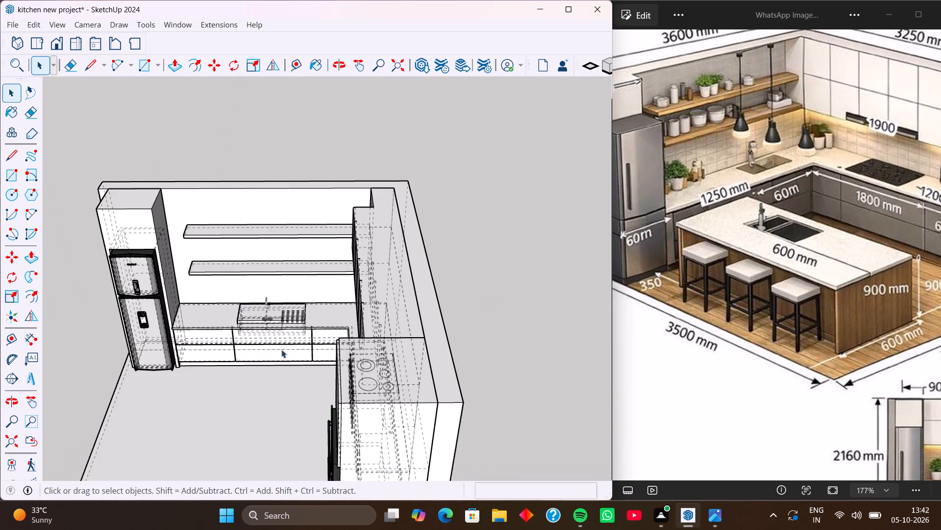
{"action": "middle_click_drag", "start_coordinate": [281, 349], "coordinate": [347, 337]}
{"action": "key", "text": "k"}
Inside the countertop group, select the whole box enclosing the sink and make it a group.
{"action": "scroll", "coordinate": [324, 329], "scroll_direction": "up", "scroll_amount": 5}
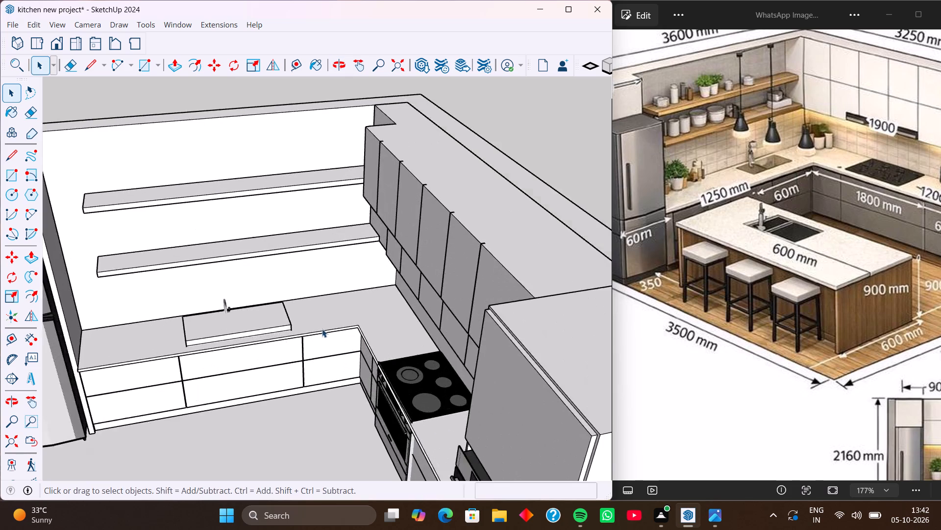
{"action": "scroll", "coordinate": [322, 329], "scroll_direction": "up", "scroll_amount": 2}
{"action": "middle_click_drag", "start_coordinate": [314, 332], "coordinate": [275, 315]}
{"action": "left_click", "coordinate": [256, 315]}
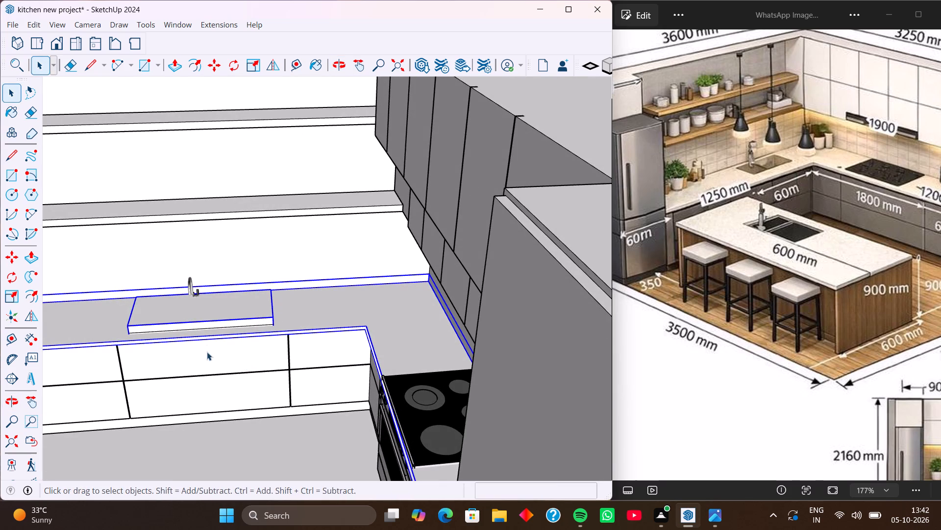
{"action": "scroll", "coordinate": [147, 365], "scroll_direction": "down", "scroll_amount": 8}
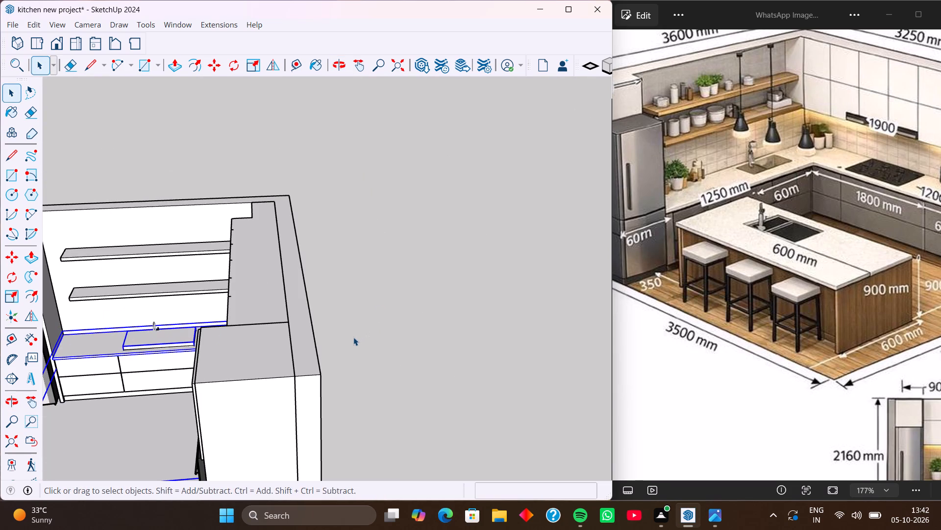
{"action": "scroll", "coordinate": [346, 339], "scroll_direction": "up", "scroll_amount": 5}
{"action": "middle_click_drag", "start_coordinate": [329, 346], "coordinate": [538, 312]}
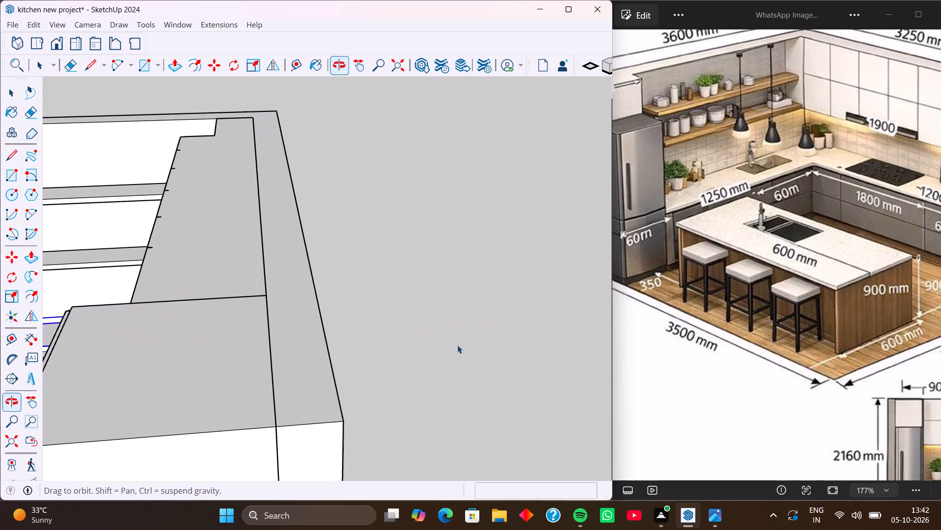
{"action": "middle_click_drag", "start_coordinate": [155, 371], "coordinate": [498, 335], "text": "shift"}
{"action": "scroll", "coordinate": [296, 342], "scroll_direction": "up", "scroll_amount": 3}
{"action": "triple_click", "coordinate": [301, 326]}
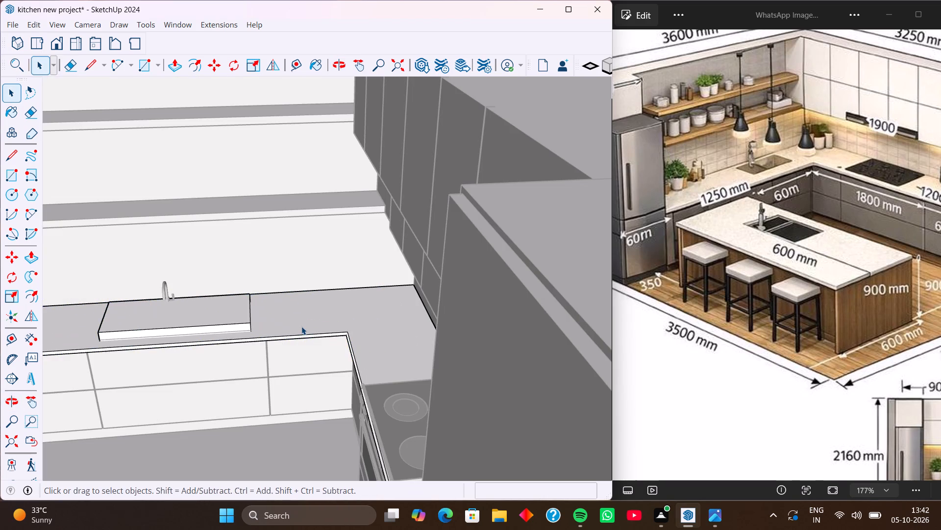
{"action": "left_click", "coordinate": [176, 317]}
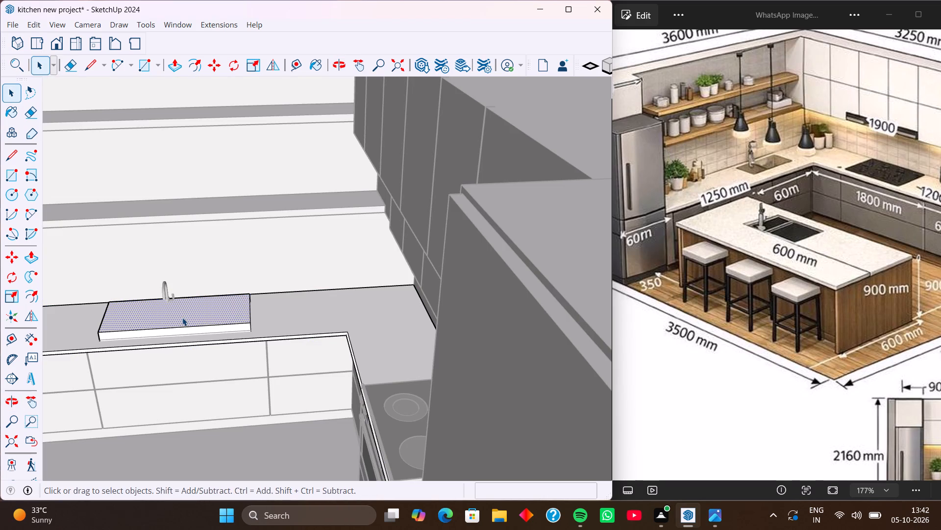
{"action": "triple_click", "coordinate": [182, 318]}
{"action": "triple_click", "coordinate": [182, 318]}
{"action": "key", "text": "k"}
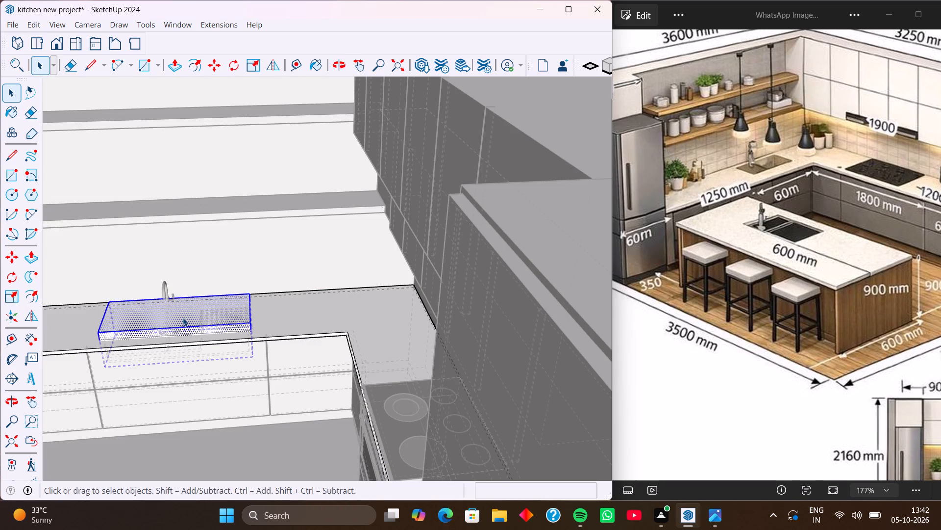
{"action": "triple_click", "coordinate": [183, 318]}
{"action": "triple_click", "coordinate": [183, 318]}
{"action": "triple_click", "coordinate": [183, 318]}
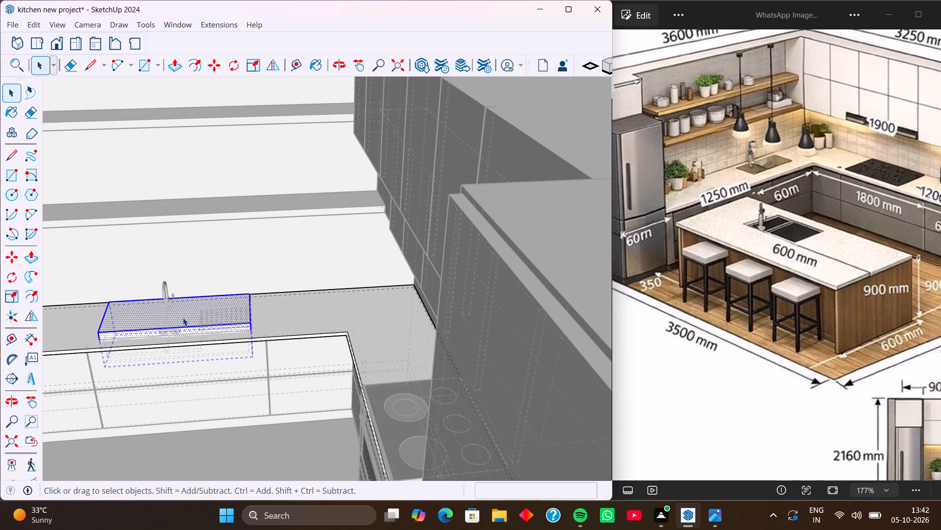
{"action": "right_click", "coordinate": [183, 318]}
{"action": "left_click", "coordinate": [237, 119]}
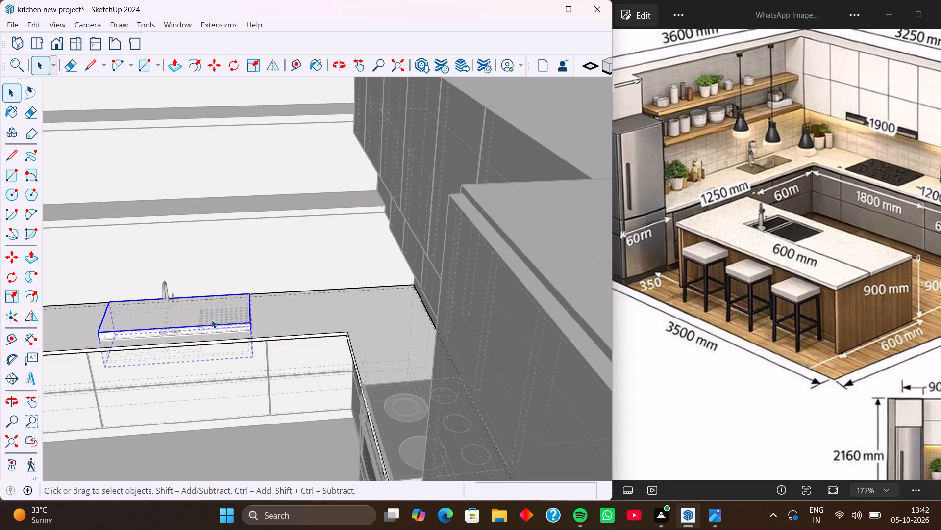
{"action": "key", "text": "k"}
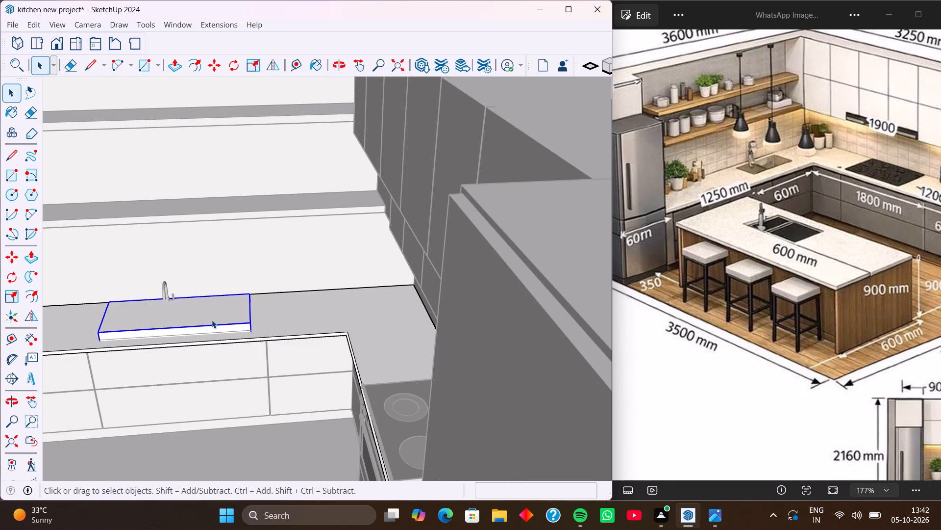
Copy the box around the sink, delete it from the countertop group, and paste it in place outside the group.
{"action": "key", "text": "ctrl+c"}
{"action": "scroll", "coordinate": [189, 324], "scroll_direction": "down", "scroll_amount": 5}
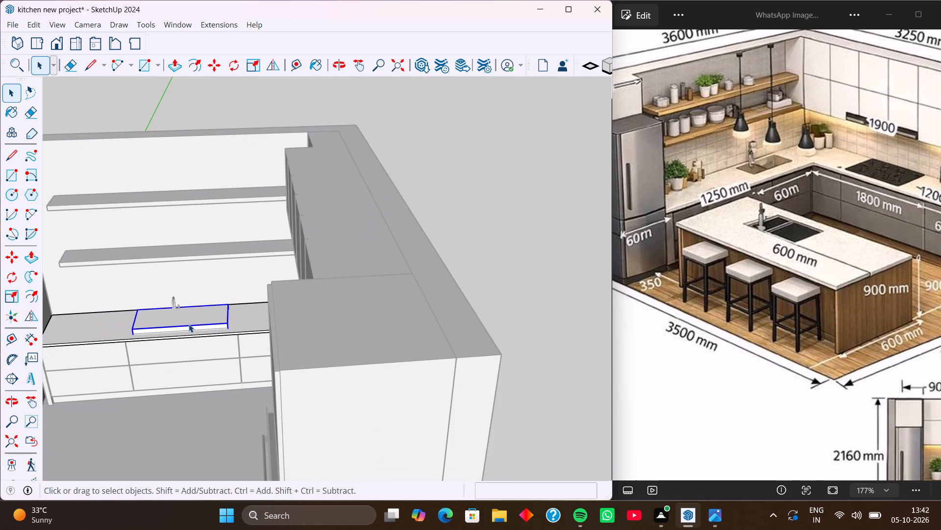
{"action": "key", "text": "Delete"}
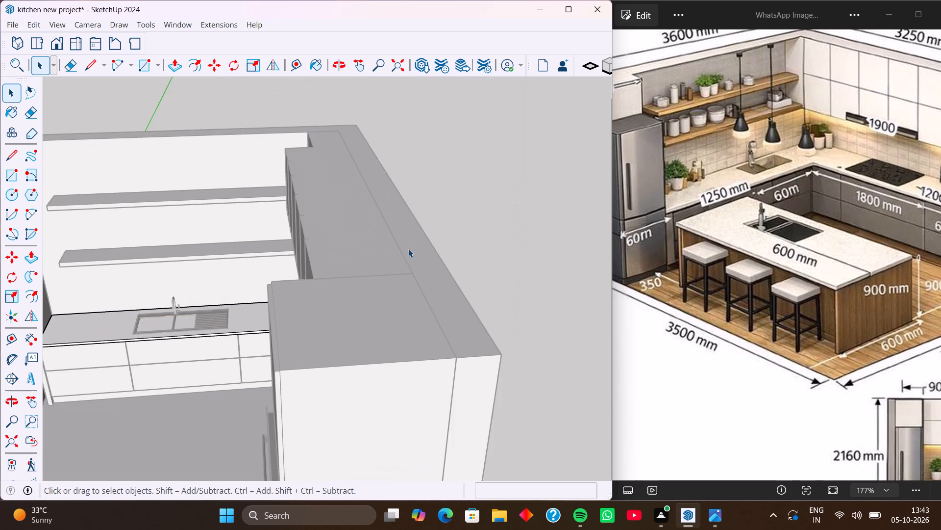
{"action": "left_click", "coordinate": [508, 251]}
{"action": "scroll", "coordinate": [123, 299], "scroll_direction": "up", "scroll_amount": 4}
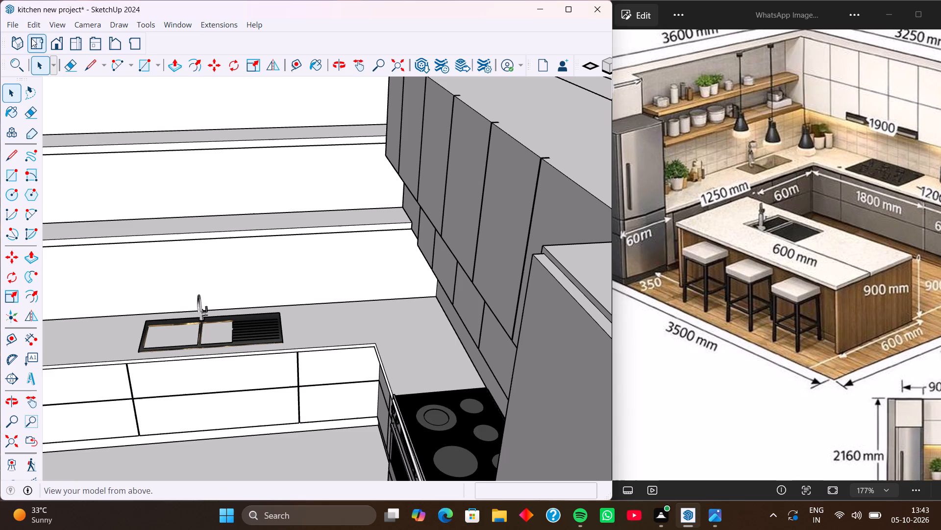
{"action": "left_click", "coordinate": [39, 25]}
{"action": "left_click", "coordinate": [75, 116]}
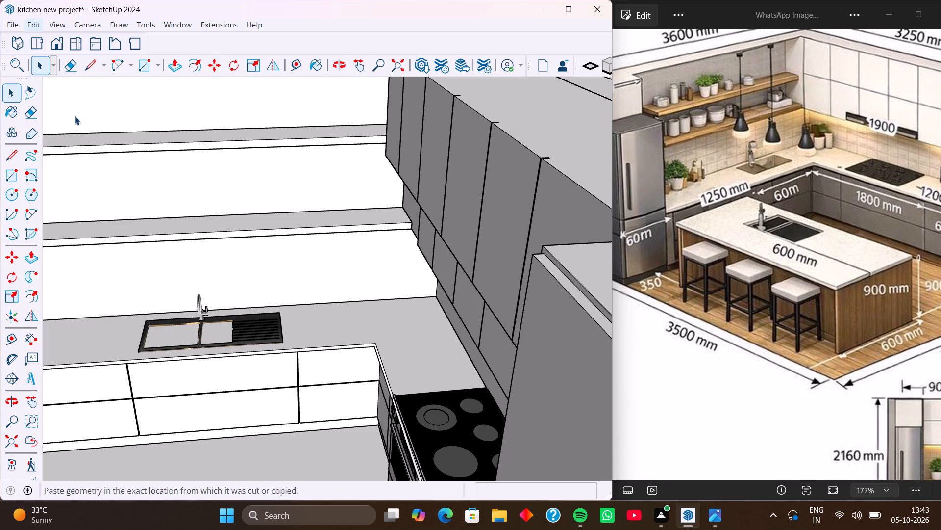
Make the Solid Tools commands available in the workspace.
{"action": "middle_click_drag", "start_coordinate": [207, 264], "coordinate": [187, 266]}
{"action": "middle_click_drag", "start_coordinate": [219, 312], "coordinate": [225, 377]}
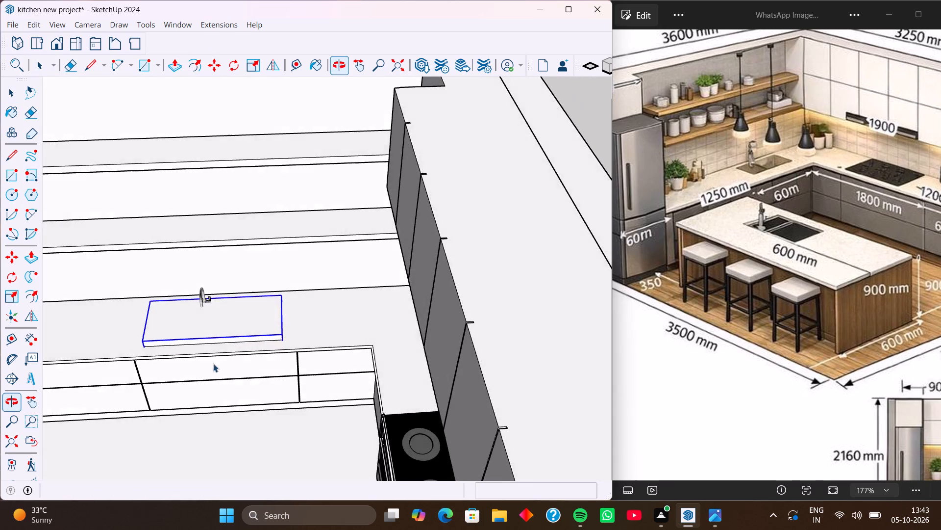
{"action": "scroll", "coordinate": [196, 329], "scroll_direction": "up", "scroll_amount": 5}
{"action": "middle_click_drag", "start_coordinate": [203, 343], "coordinate": [234, 278]}
{"action": "scroll", "coordinate": [213, 325], "scroll_direction": "down", "scroll_amount": 3}
{"action": "middle_click_drag", "start_coordinate": [223, 339], "coordinate": [199, 343]}
{"action": "scroll", "coordinate": [198, 341], "scroll_direction": "down", "scroll_amount": 1}
{"action": "middle_click_drag", "start_coordinate": [209, 330], "coordinate": [202, 341]}
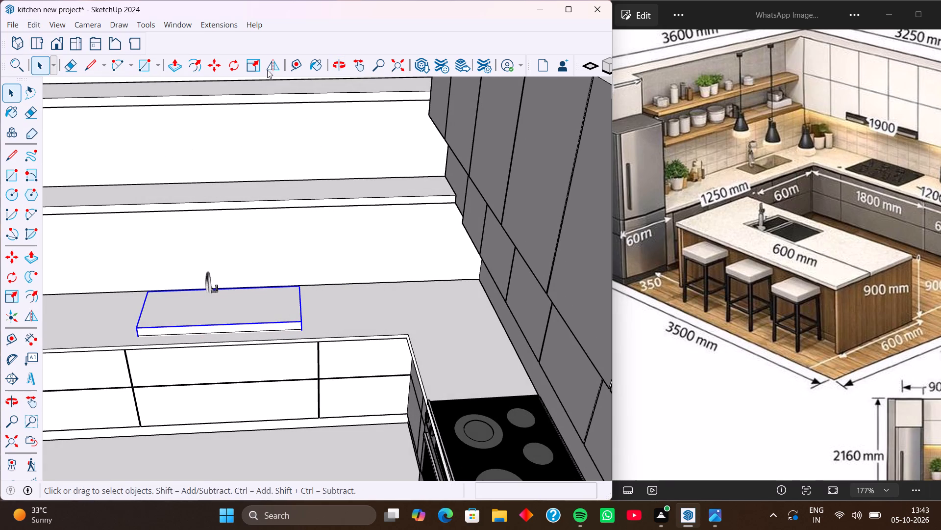
{"action": "left_click", "coordinate": [214, 25]}
{"action": "left_click", "coordinate": [324, 15]}
{"action": "right_click", "coordinate": [324, 15]}
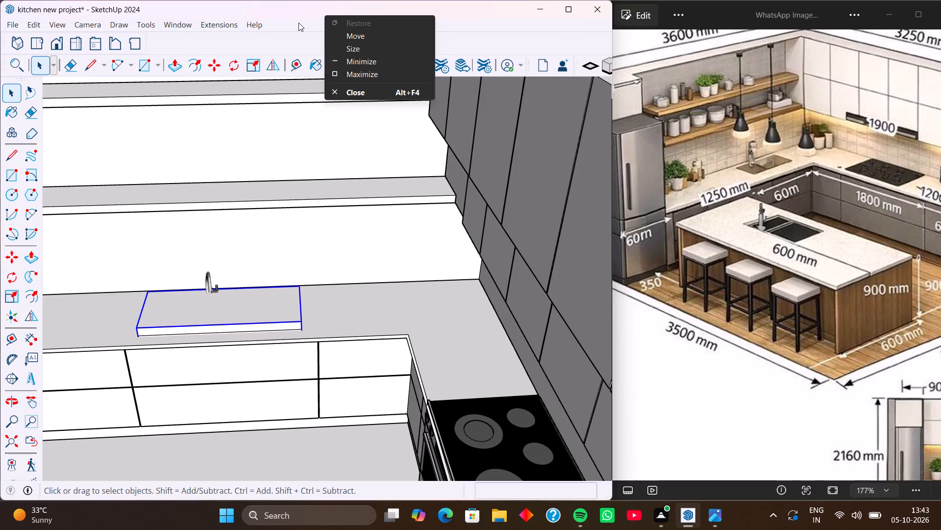
{"action": "left_click", "coordinate": [298, 23]}
{"action": "right_click", "coordinate": [298, 23]}
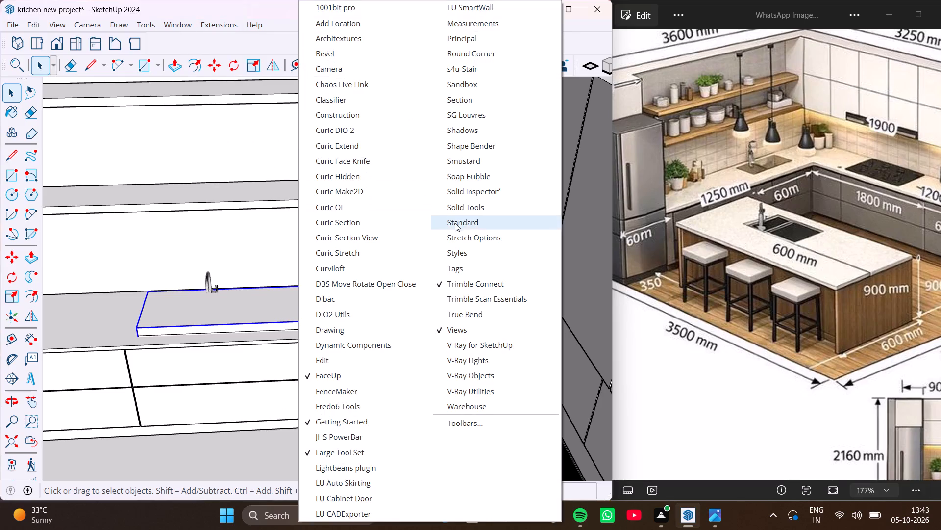
{"action": "left_click", "coordinate": [469, 208]}
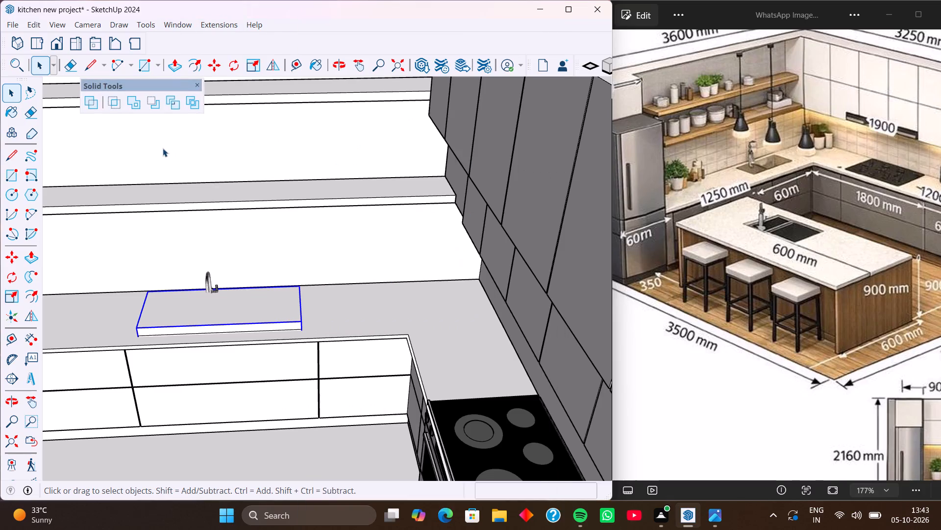
Subtract the box around the sink from the countertop solid to cut the sink opening.
{"action": "left_click", "coordinate": [155, 98]}
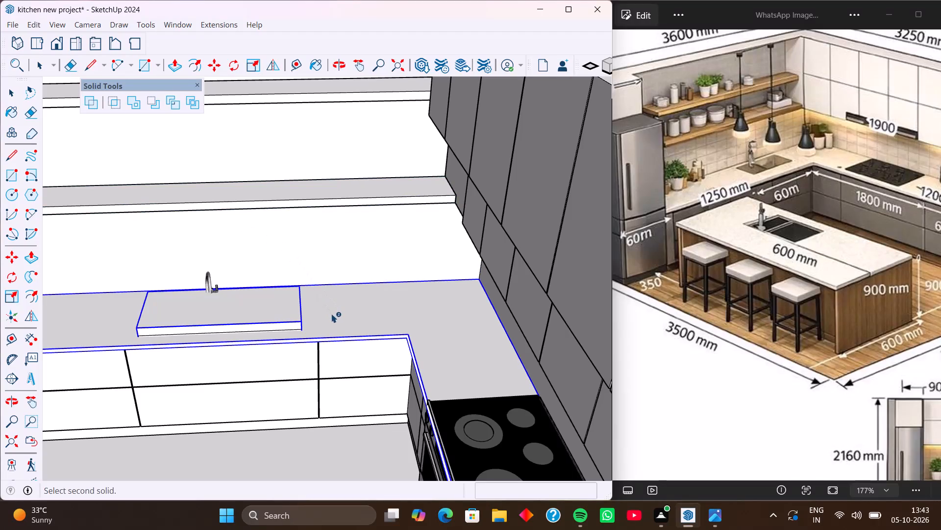
{"action": "left_click", "coordinate": [331, 314]}
{"action": "middle_click_drag", "start_coordinate": [248, 309], "coordinate": [267, 330]}
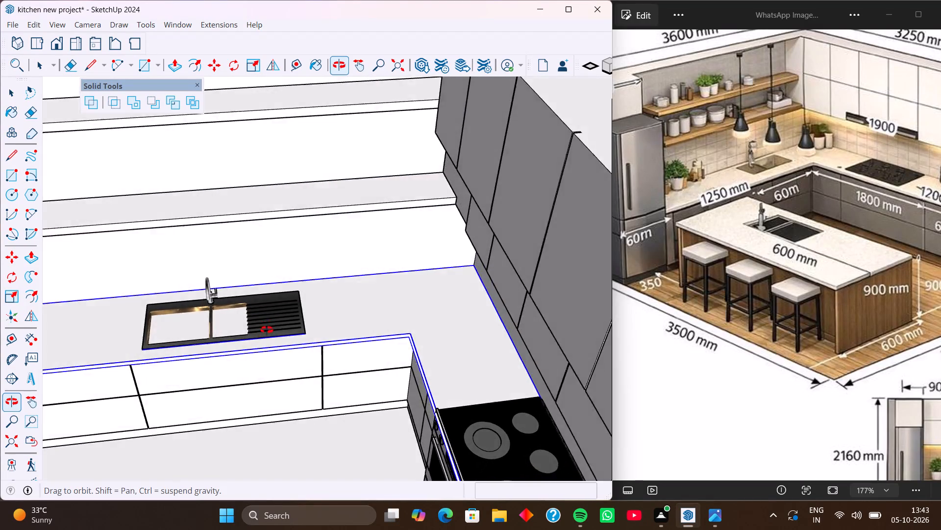
{"action": "middle_click_drag", "start_coordinate": [267, 330], "coordinate": [271, 268]}
{"action": "scroll", "coordinate": [270, 268], "scroll_direction": "down", "scroll_amount": 7}
{"action": "middle_click_drag", "start_coordinate": [284, 294], "coordinate": [254, 313]}
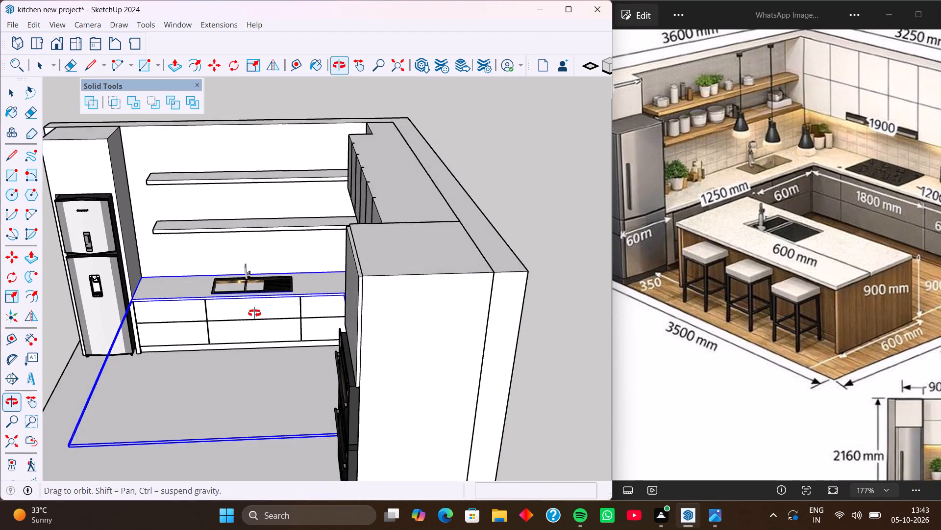
{"action": "middle_click_drag", "start_coordinate": [254, 313], "coordinate": [253, 314]}
{"action": "middle_click_drag", "start_coordinate": [267, 307], "coordinate": [300, 314]}
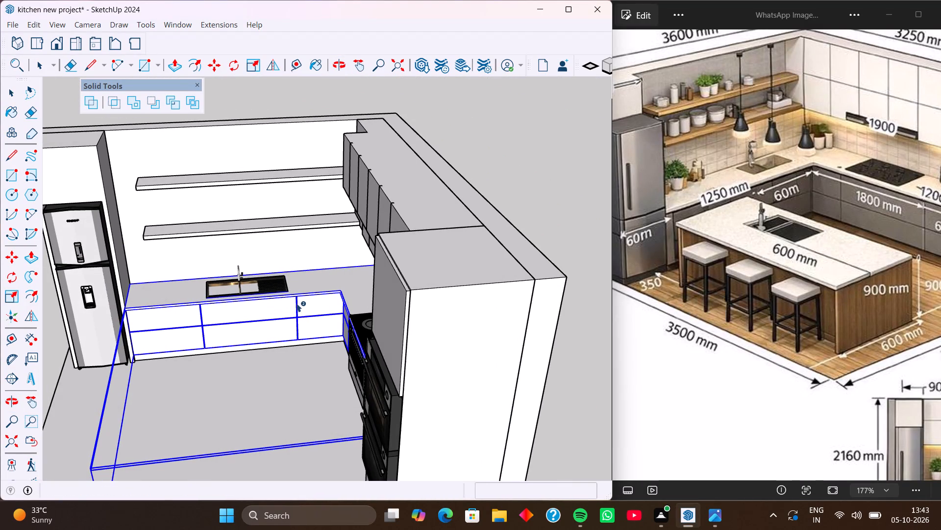
{"action": "key", "text": "space"}
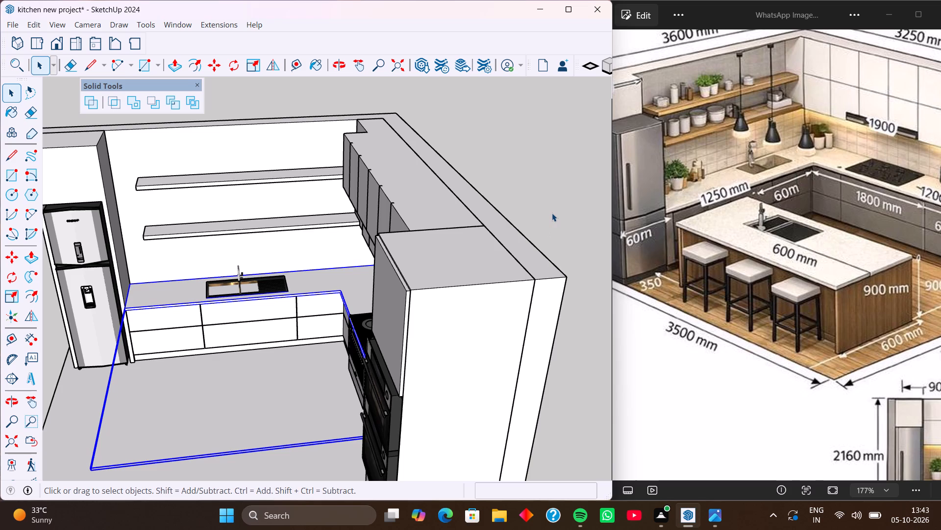
{"action": "left_click", "coordinate": [552, 213]}
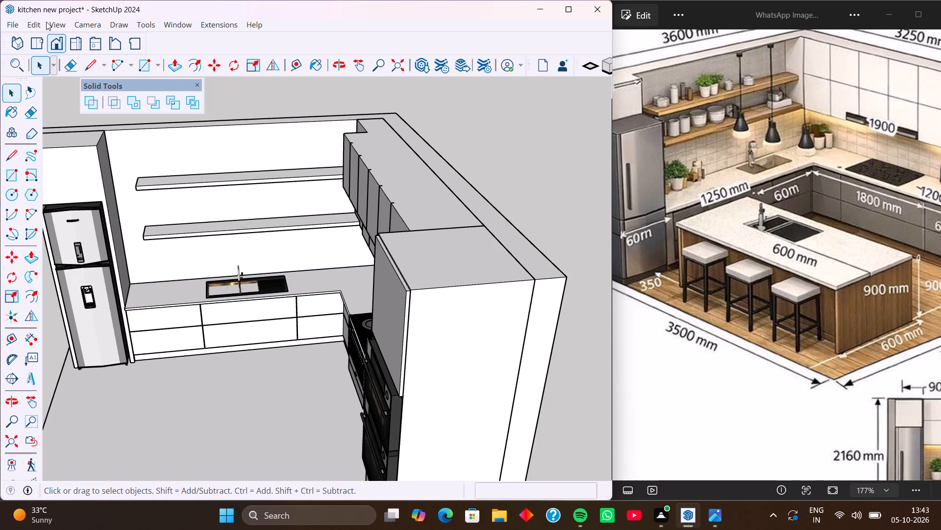
Paste the sink cutting box in place again and subtract it from the base cabinet solid below the countertop.
{"action": "left_click", "coordinate": [37, 23]}
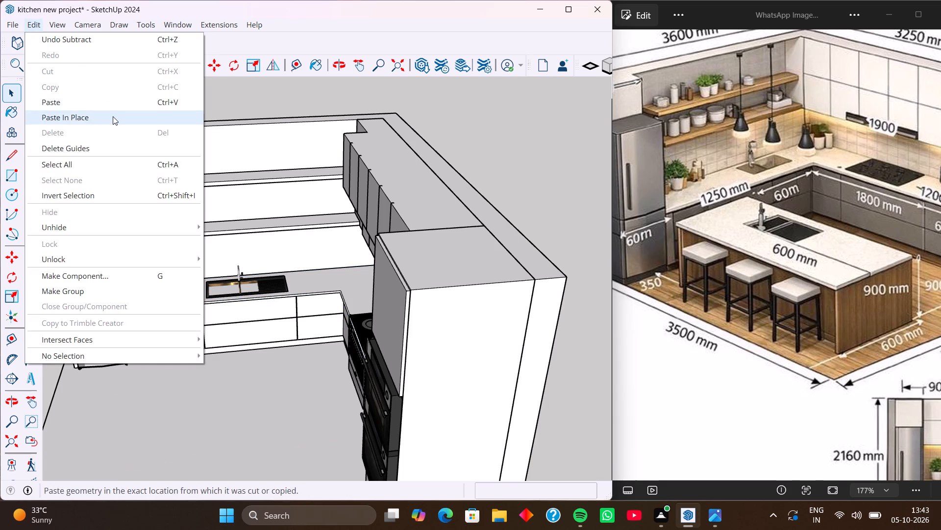
{"action": "left_click", "coordinate": [113, 116]}
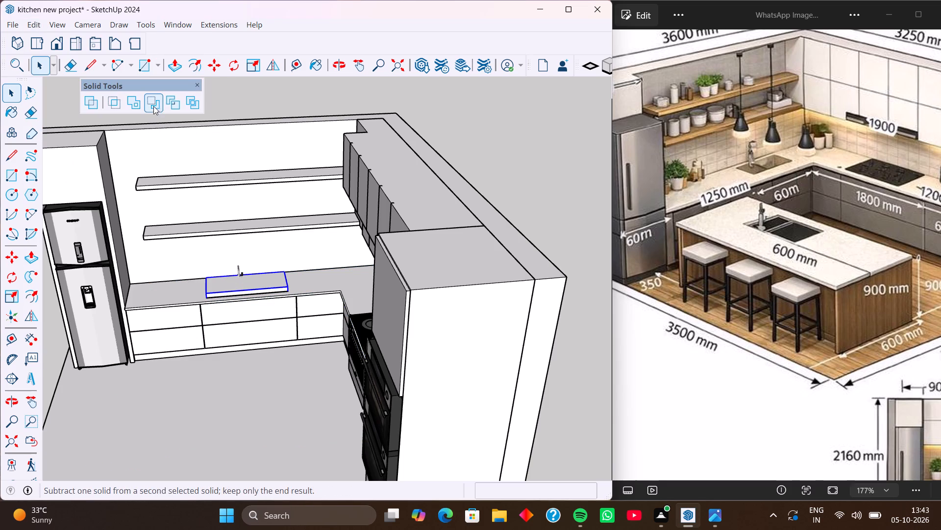
{"action": "left_click", "coordinate": [153, 105]}
{"action": "left_click", "coordinate": [185, 327]}
{"action": "middle_click_drag", "start_coordinate": [211, 312], "coordinate": [211, 313]}
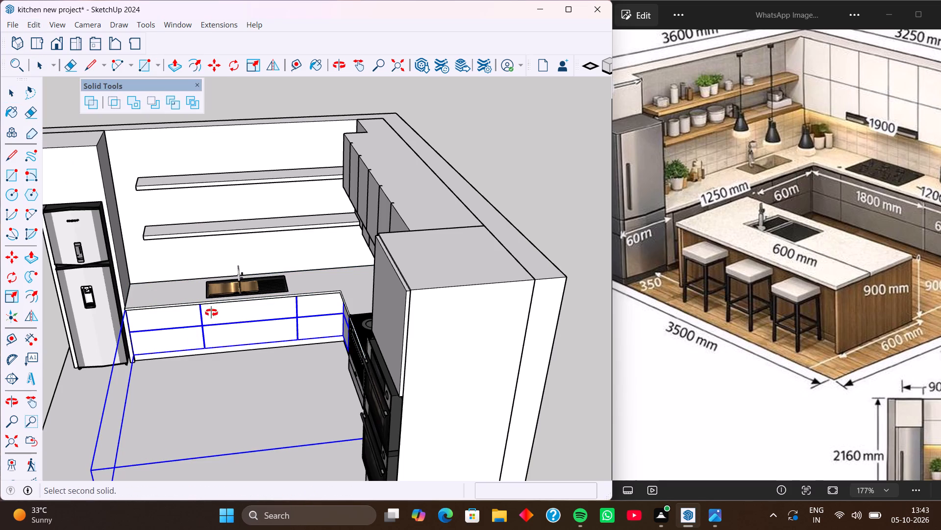
{"action": "middle_click_drag", "start_coordinate": [211, 313], "coordinate": [203, 429]}
{"action": "scroll", "coordinate": [240, 272], "scroll_direction": "up", "scroll_amount": 9}
{"action": "middle_click_drag", "start_coordinate": [237, 240], "coordinate": [238, 289]}
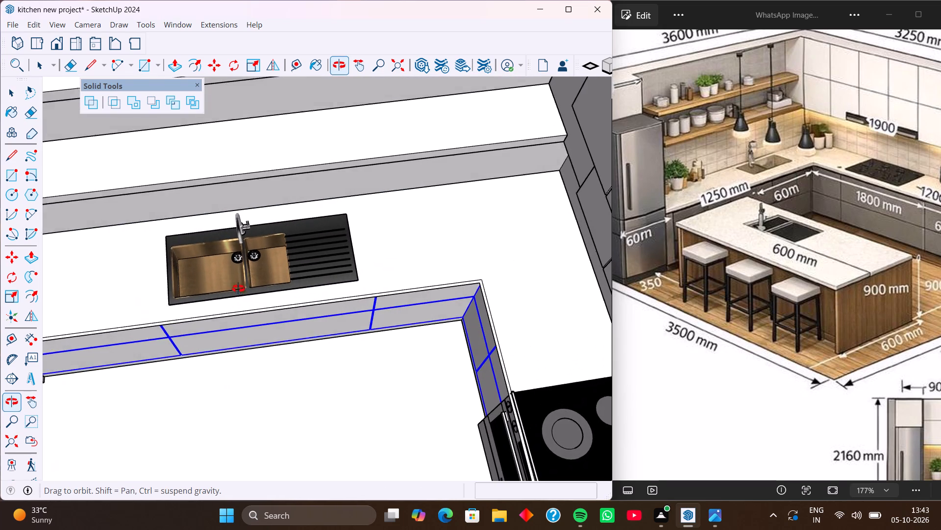
{"action": "middle_click_drag", "start_coordinate": [238, 289], "coordinate": [237, 262]}
{"action": "scroll", "coordinate": [234, 263], "scroll_direction": "down", "scroll_amount": 10}
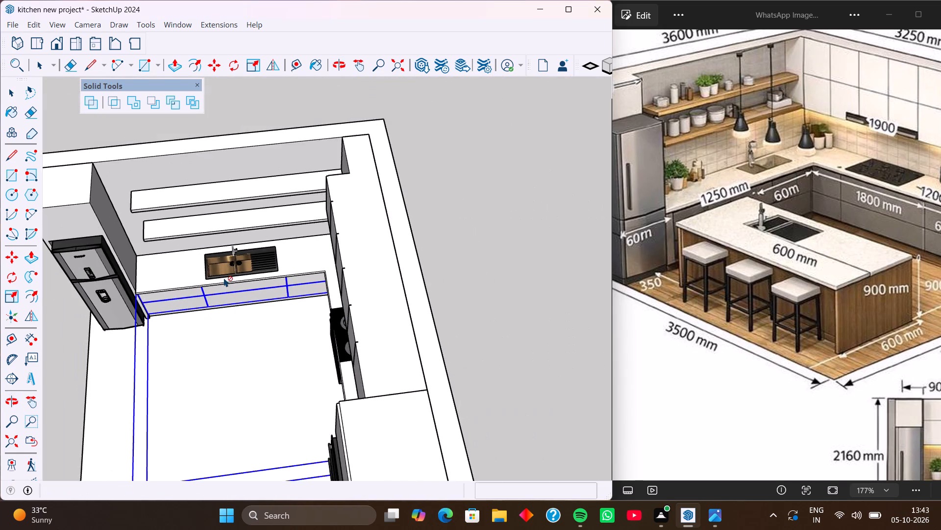
{"action": "scroll", "coordinate": [223, 278], "scroll_direction": "down", "scroll_amount": 1}
{"action": "key", "text": "space"}
{"action": "left_click", "coordinate": [422, 259]}
Examine the recessed sink, the range and the whole kitchen layout from several angles against the reference image.
{"action": "middle_click_drag", "start_coordinate": [239, 297], "coordinate": [302, 252]}
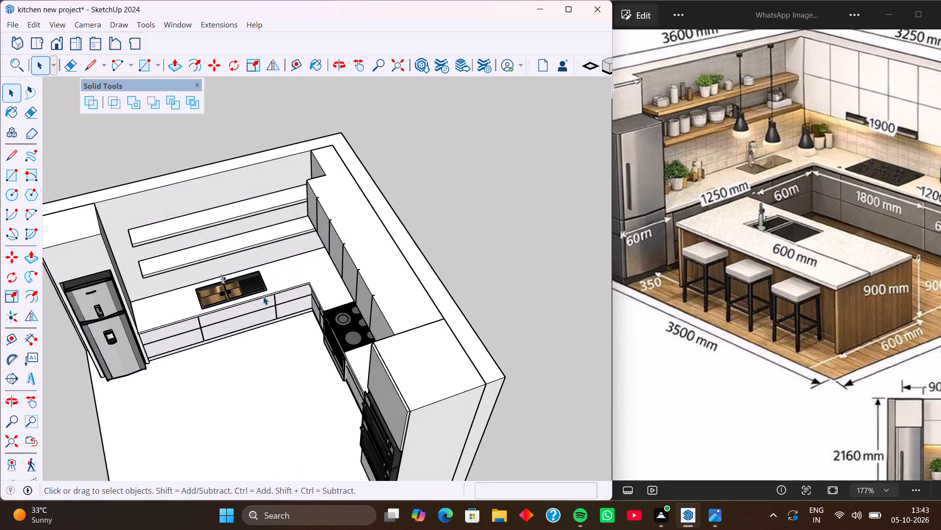
{"action": "scroll", "coordinate": [262, 297], "scroll_direction": "up", "scroll_amount": 7}
{"action": "middle_click_drag", "start_coordinate": [227, 293], "coordinate": [330, 254], "text": "shift"}
{"action": "middle_click_drag", "start_coordinate": [340, 298], "coordinate": [327, 265]}
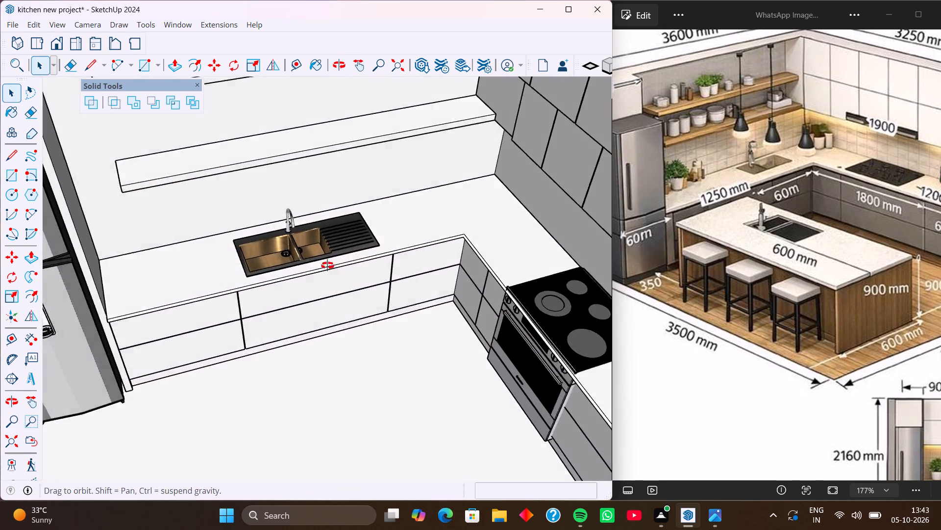
{"action": "middle_click_drag", "start_coordinate": [327, 265], "coordinate": [321, 188]}
{"action": "scroll", "coordinate": [287, 263], "scroll_direction": "down", "scroll_amount": 3}
{"action": "middle_click_drag", "start_coordinate": [311, 306], "coordinate": [274, 304]}
{"action": "middle_click_drag", "start_coordinate": [292, 337], "coordinate": [449, 349]}
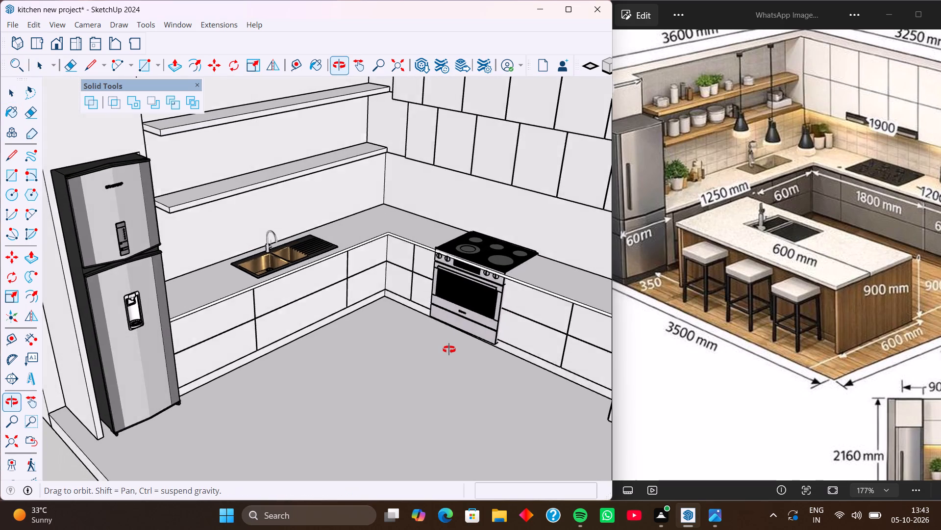
{"action": "middle_click_drag", "start_coordinate": [449, 349], "coordinate": [506, 354]}
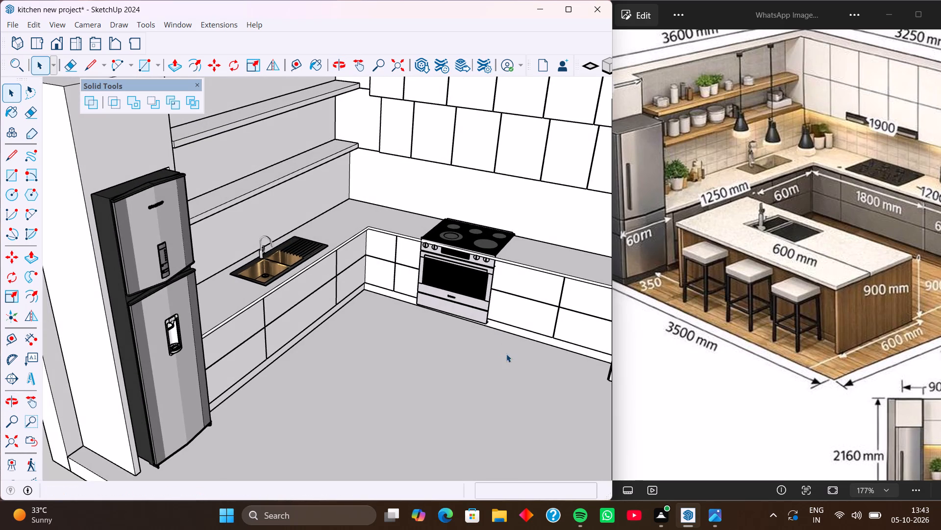
{"action": "scroll", "coordinate": [463, 267], "scroll_direction": "up", "scroll_amount": 5}
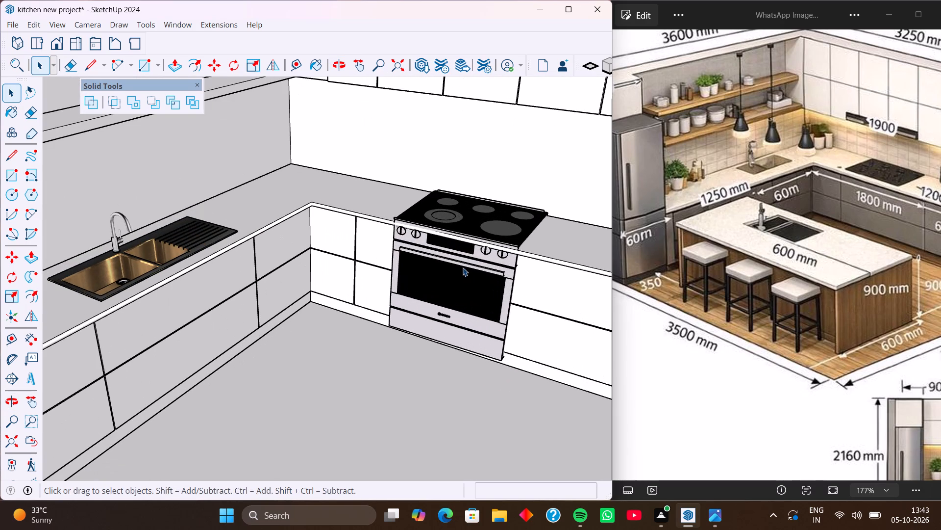
{"action": "middle_click", "coordinate": [463, 267]}
{"action": "scroll", "coordinate": [460, 268], "scroll_direction": "down", "scroll_amount": 3}
{"action": "middle_click_drag", "start_coordinate": [359, 250], "coordinate": [175, 281]}
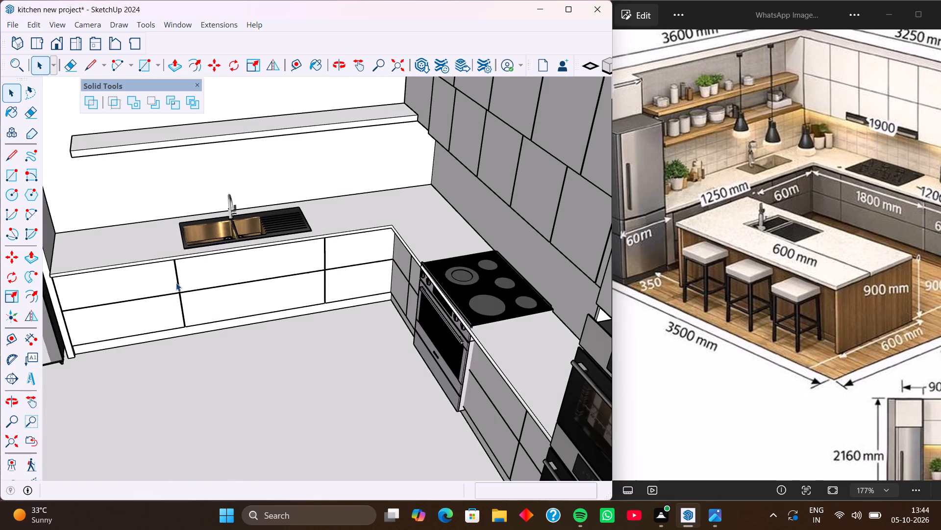
{"action": "scroll", "coordinate": [234, 284], "scroll_direction": "down", "scroll_amount": 1}
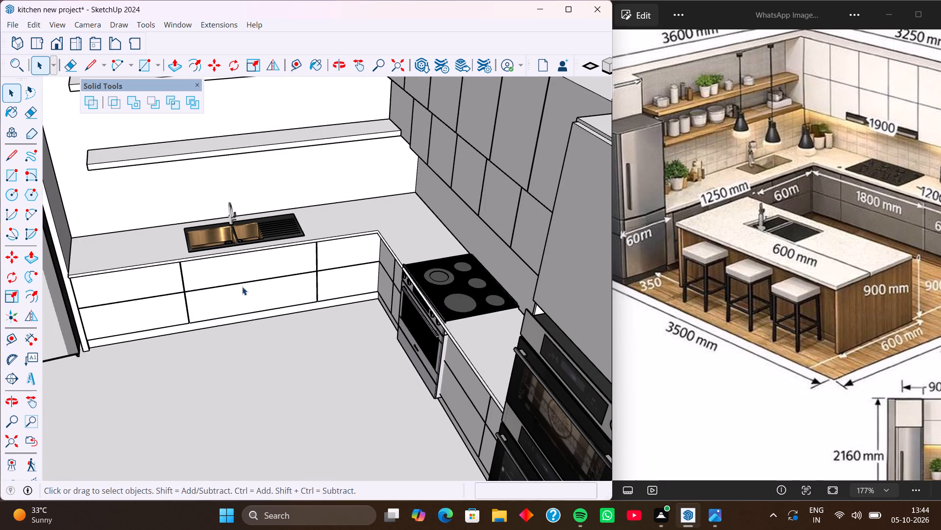
{"action": "middle_click_drag", "start_coordinate": [242, 287], "coordinate": [348, 282]}
{"action": "scroll", "coordinate": [323, 255], "scroll_direction": "down", "scroll_amount": 8}
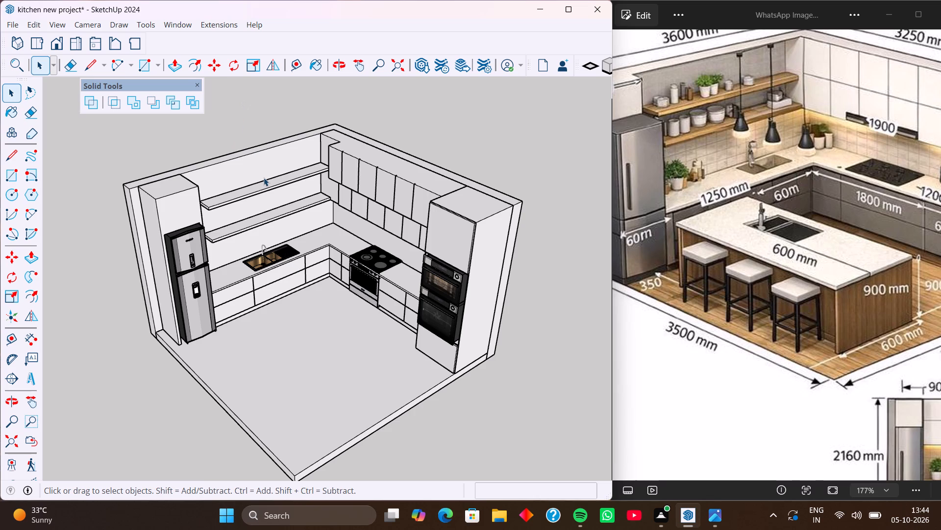
{"action": "middle_click_drag", "start_coordinate": [302, 224], "coordinate": [299, 161]}
{"action": "middle_click_drag", "start_coordinate": [299, 161], "coordinate": [293, 143]}
{"action": "middle_click_drag", "start_coordinate": [321, 217], "coordinate": [294, 149]}
{"action": "middle_click_drag", "start_coordinate": [319, 286], "coordinate": [389, 294]}
{"action": "scroll", "coordinate": [389, 262], "scroll_direction": "up", "scroll_amount": 4}
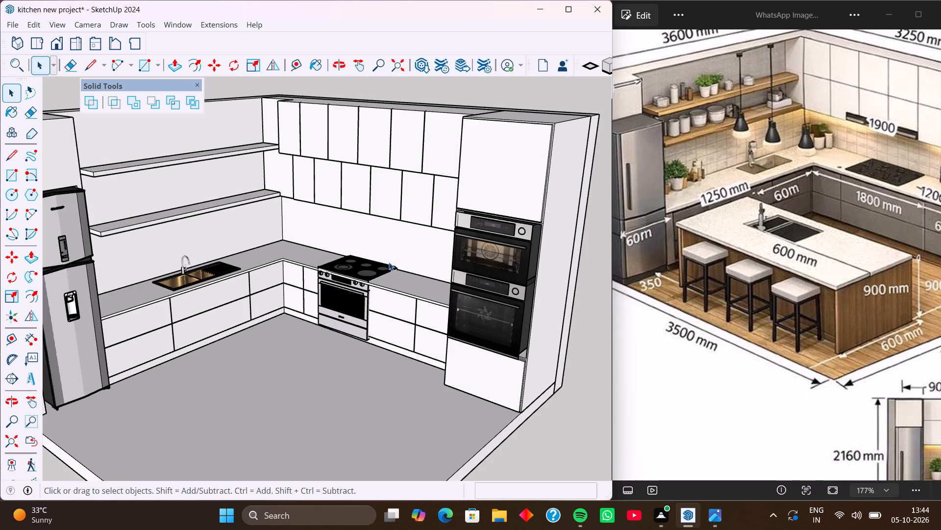
{"action": "middle_click_drag", "start_coordinate": [389, 262], "coordinate": [361, 258]}
Open the walls for editing and ready the backsplash face between the range counter and upper cabinets for painting.
{"action": "left_click", "coordinate": [256, 229]}
{"action": "double_click", "coordinate": [256, 229]}
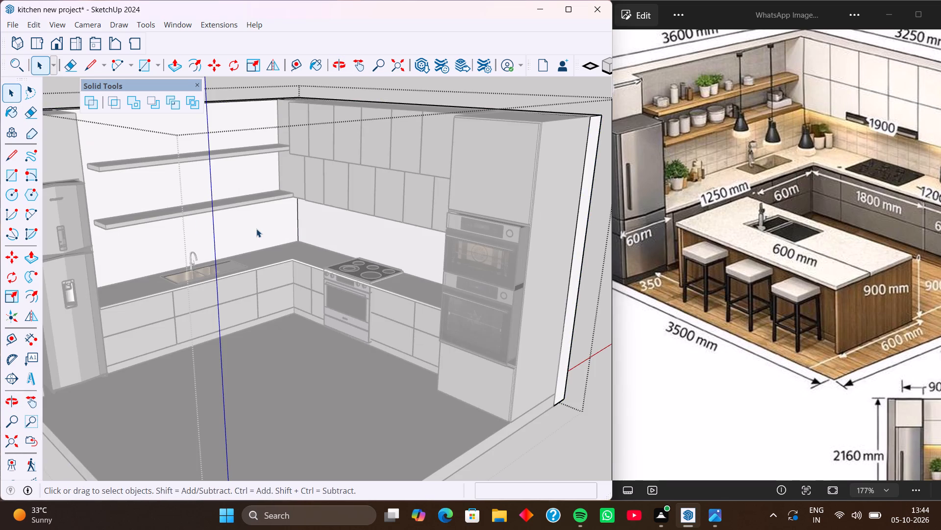
{"action": "left_click", "coordinate": [247, 227]}
{"action": "left_click", "coordinate": [244, 227]}
{"action": "double_click", "coordinate": [159, 239]}
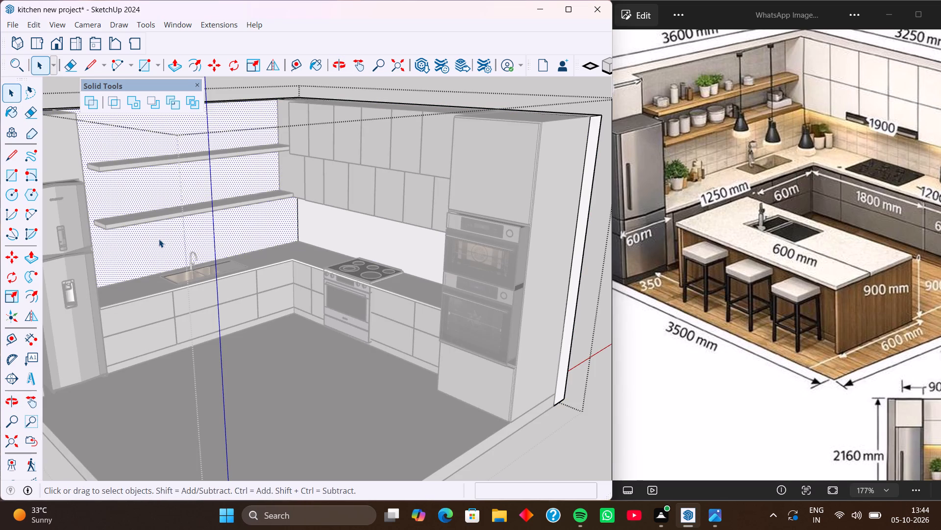
{"action": "left_click", "coordinate": [404, 256]}
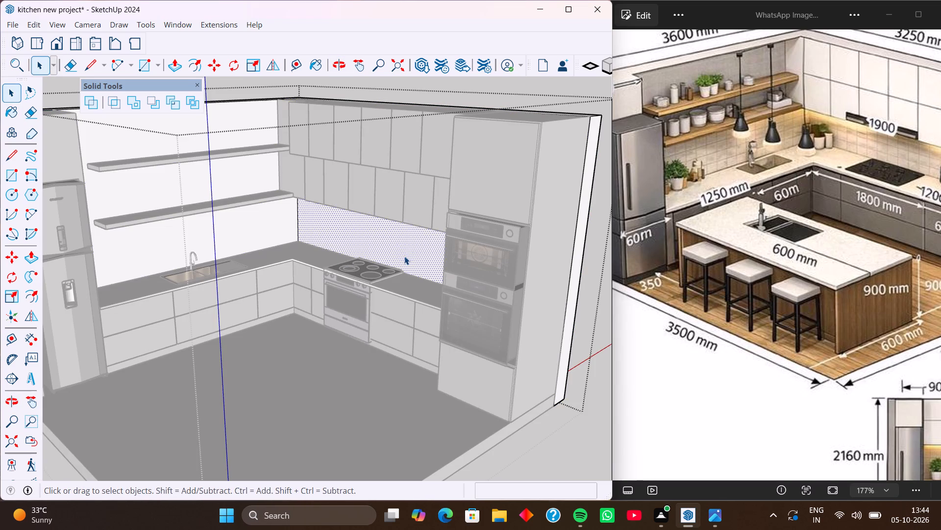
{"action": "middle_click_drag", "start_coordinate": [394, 246], "coordinate": [507, 215]}
{"action": "scroll", "coordinate": [415, 247], "scroll_direction": "up", "scroll_amount": 1}
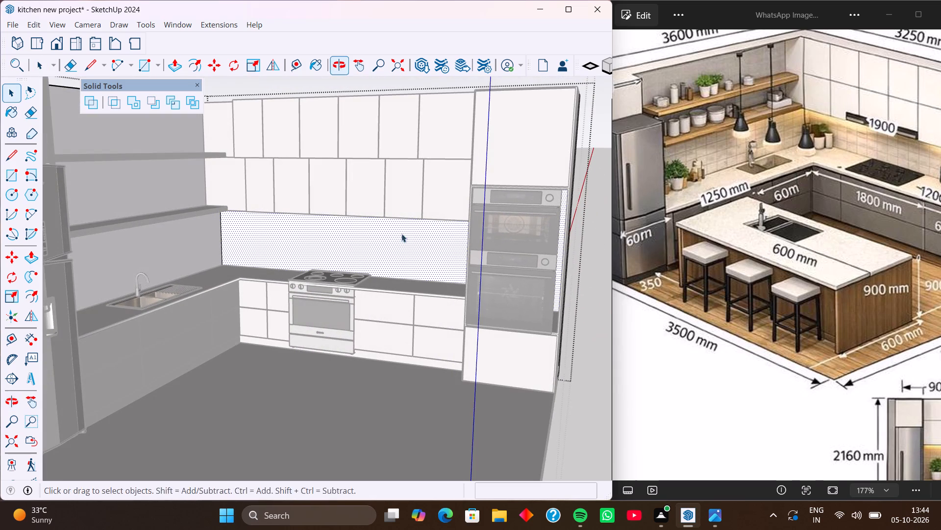
{"action": "left_click", "coordinate": [17, 117]}
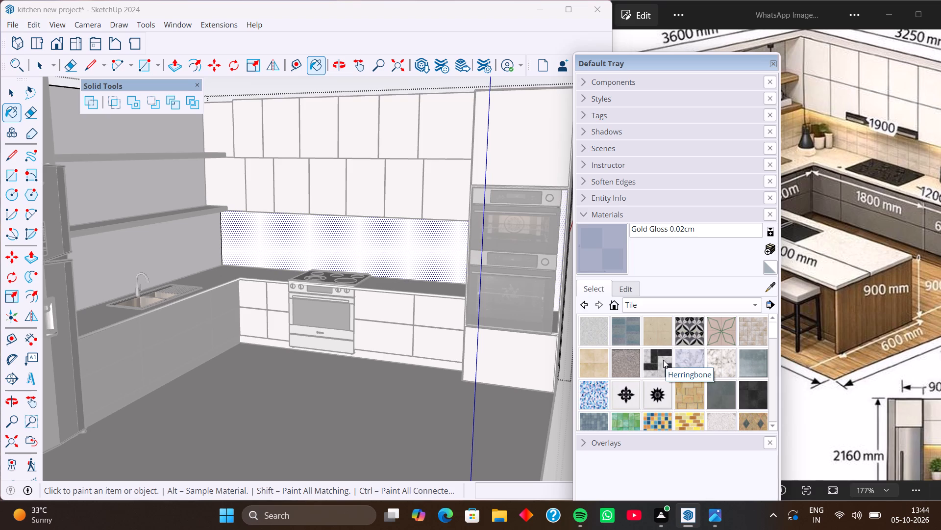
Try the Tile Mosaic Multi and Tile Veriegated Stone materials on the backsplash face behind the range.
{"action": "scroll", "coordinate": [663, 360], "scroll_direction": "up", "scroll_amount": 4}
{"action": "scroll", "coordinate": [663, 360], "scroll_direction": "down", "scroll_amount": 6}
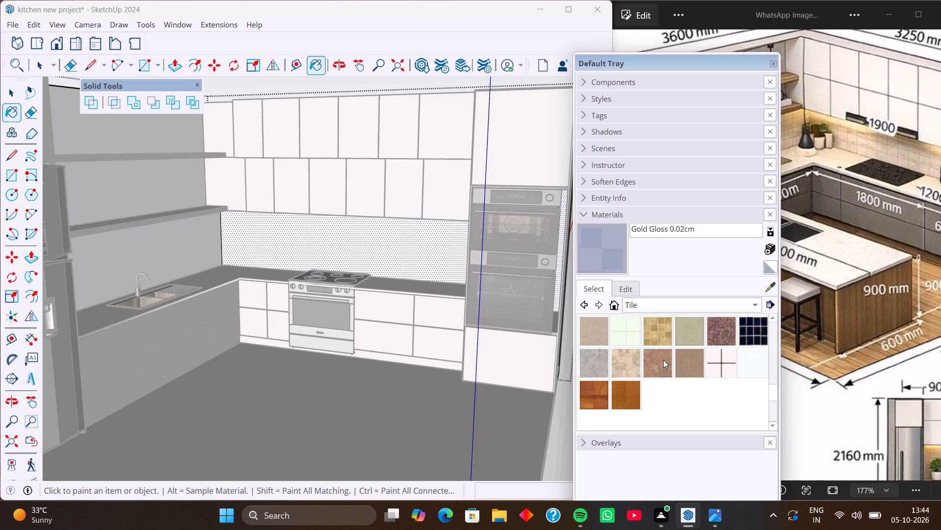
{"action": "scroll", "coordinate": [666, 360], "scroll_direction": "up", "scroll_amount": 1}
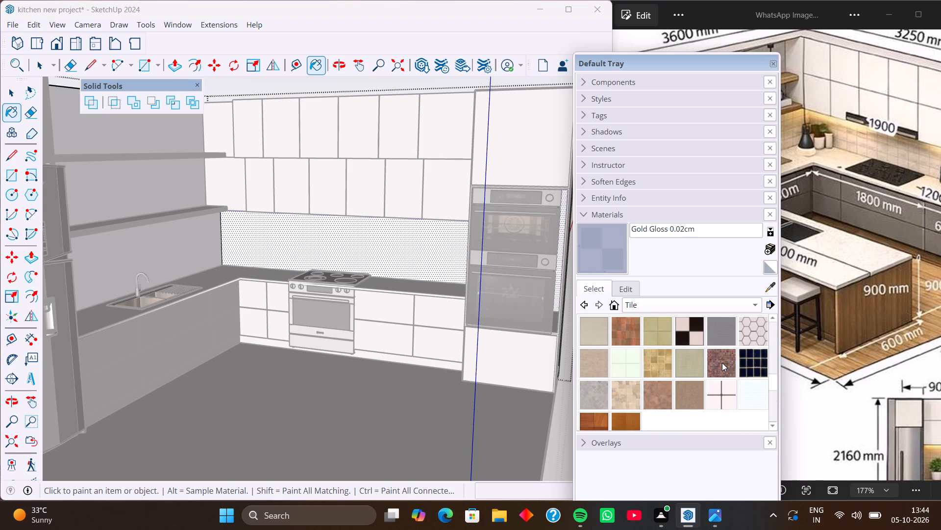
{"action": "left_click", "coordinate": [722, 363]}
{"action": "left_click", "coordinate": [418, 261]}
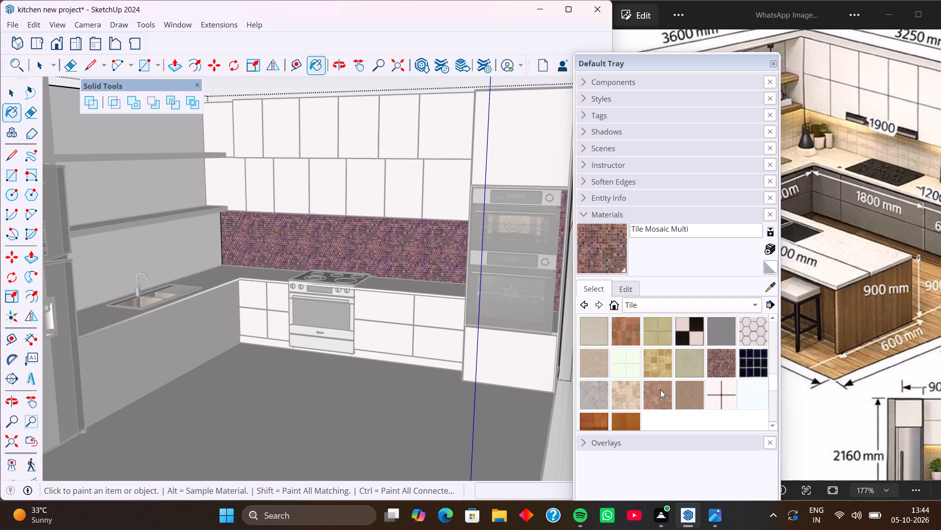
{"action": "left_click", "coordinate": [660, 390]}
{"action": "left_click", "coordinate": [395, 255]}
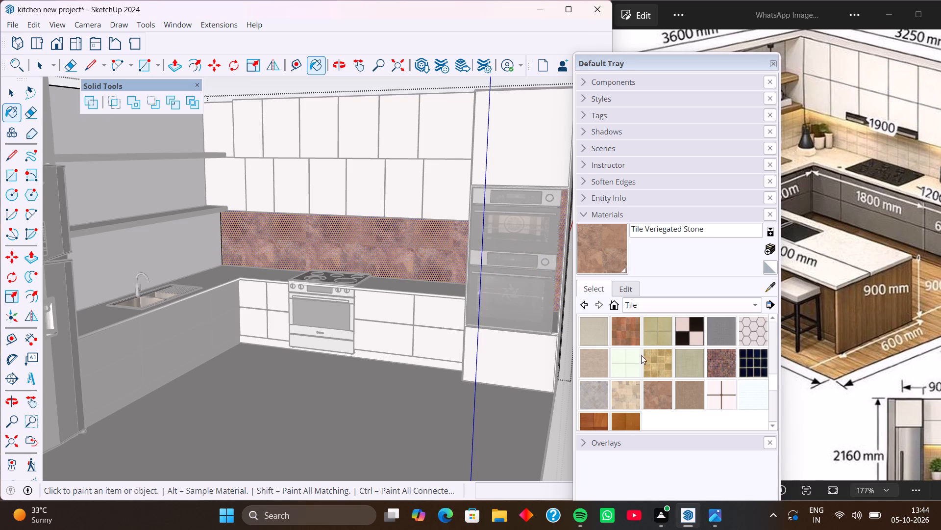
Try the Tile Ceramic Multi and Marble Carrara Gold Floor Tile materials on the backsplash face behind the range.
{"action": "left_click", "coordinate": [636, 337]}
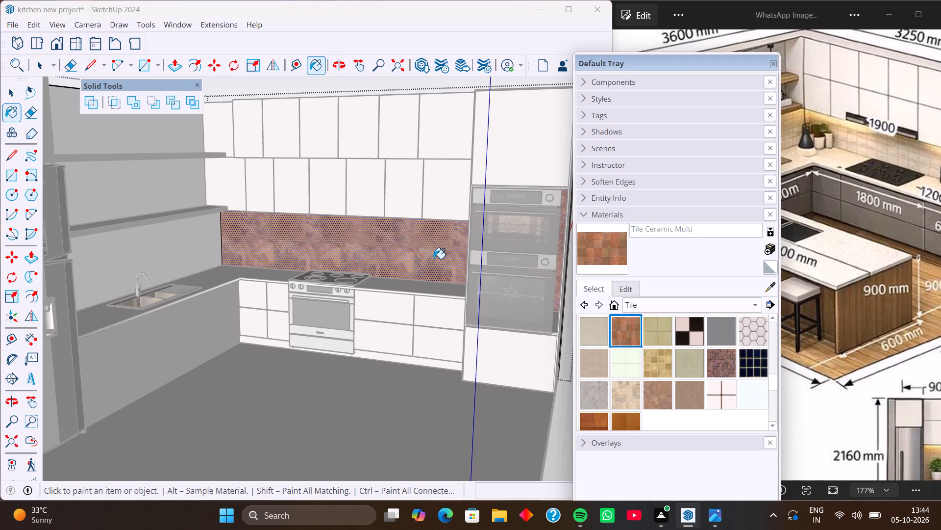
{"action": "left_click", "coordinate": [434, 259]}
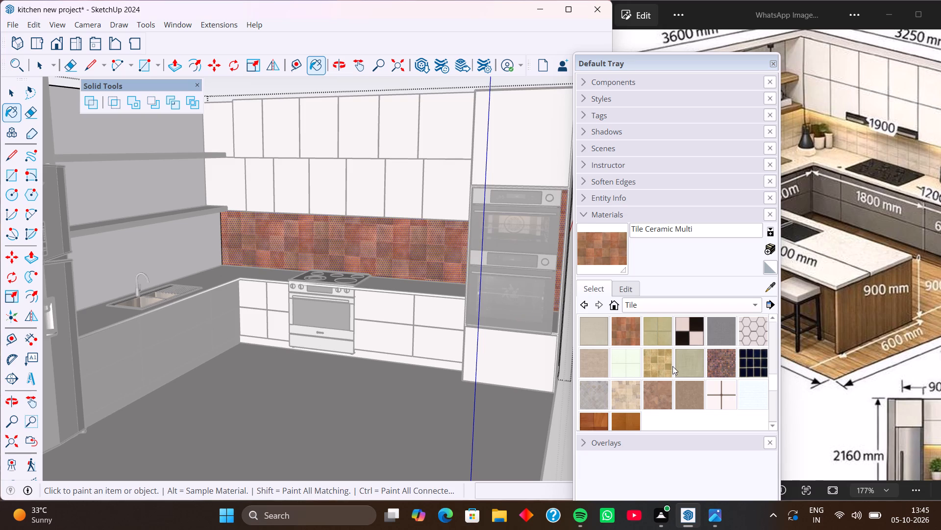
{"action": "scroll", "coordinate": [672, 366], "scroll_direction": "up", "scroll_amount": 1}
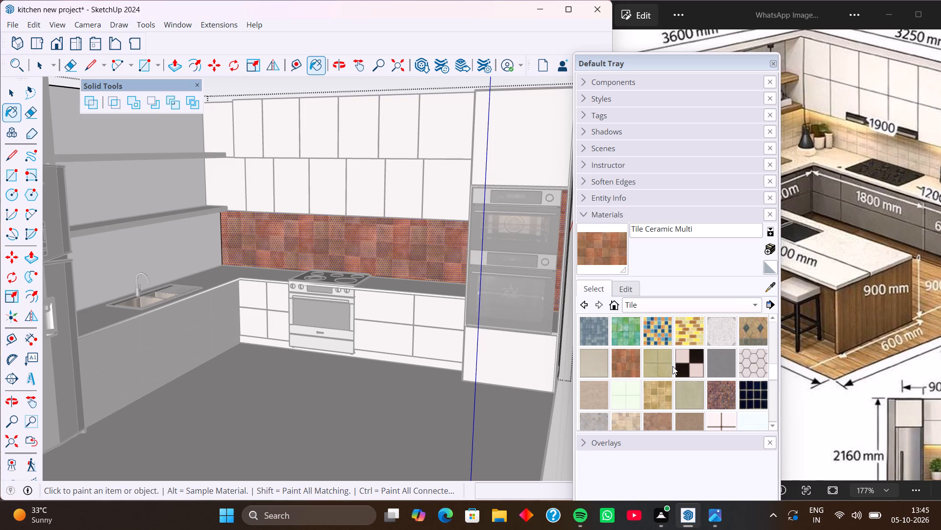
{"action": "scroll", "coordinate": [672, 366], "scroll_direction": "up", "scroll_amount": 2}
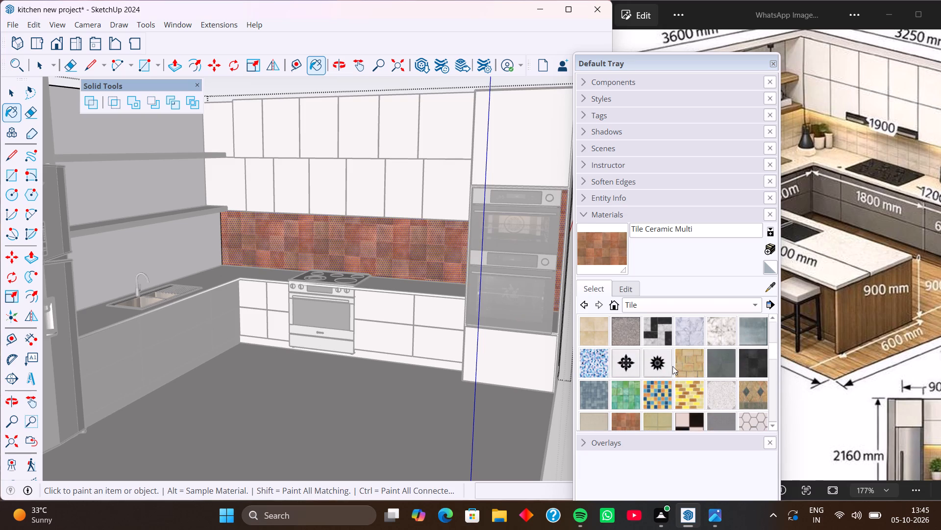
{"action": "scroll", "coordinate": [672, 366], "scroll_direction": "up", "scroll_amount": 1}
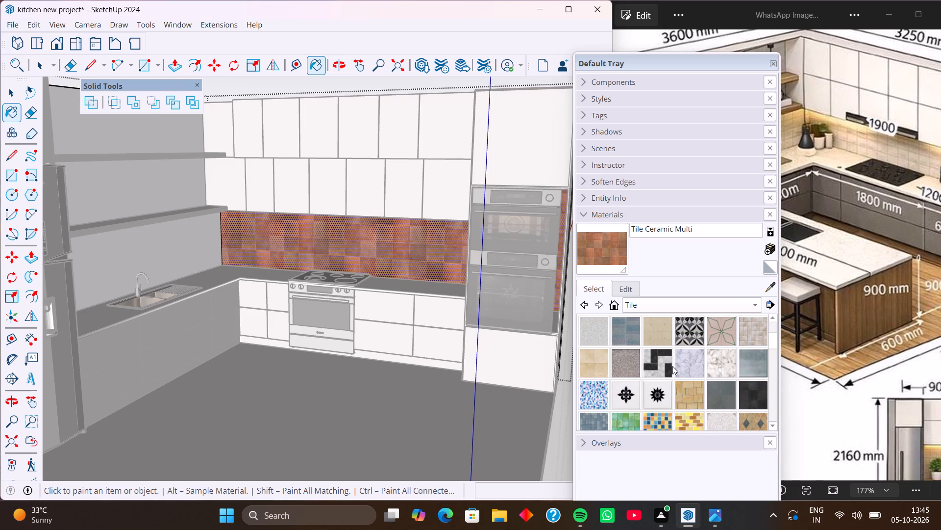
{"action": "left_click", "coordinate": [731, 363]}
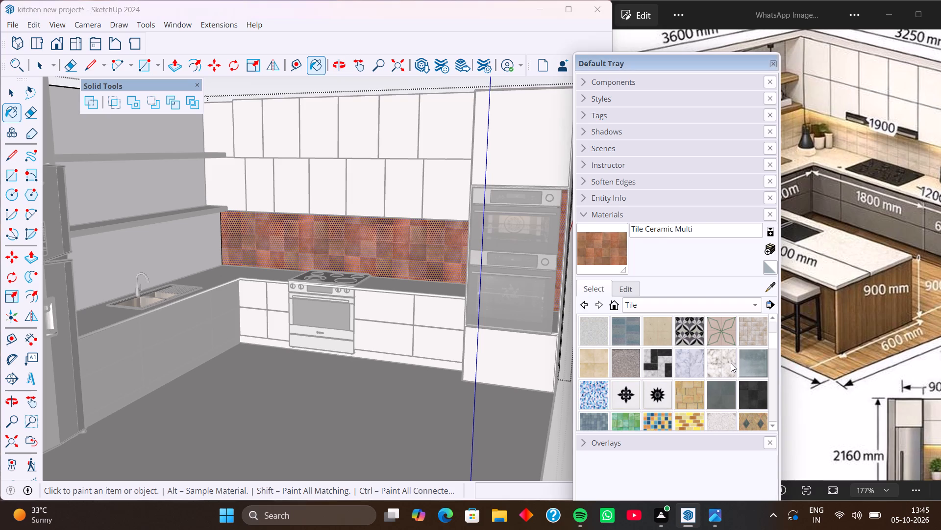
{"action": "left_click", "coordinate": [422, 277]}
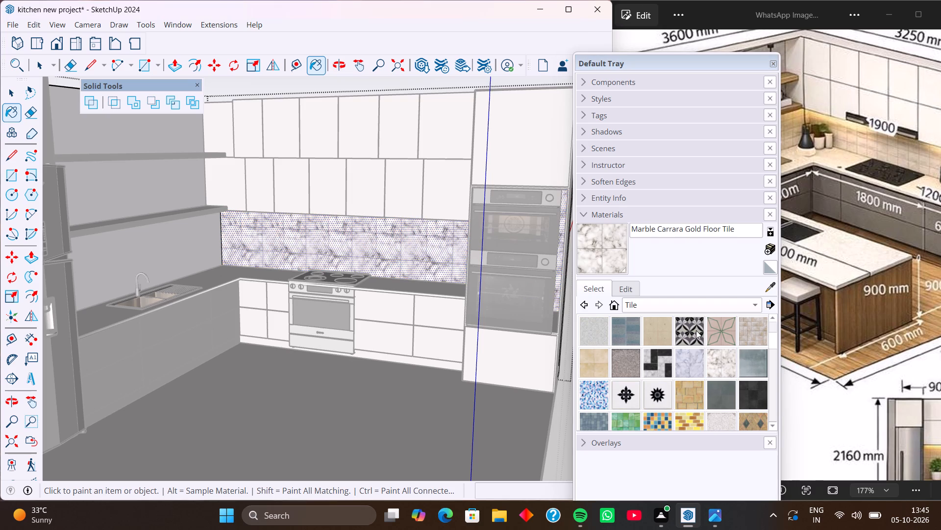
Paint the backsplash face behind the range with Field Rectangle Tile.
{"action": "left_click", "coordinate": [744, 334]}
{"action": "left_click", "coordinate": [410, 248]}
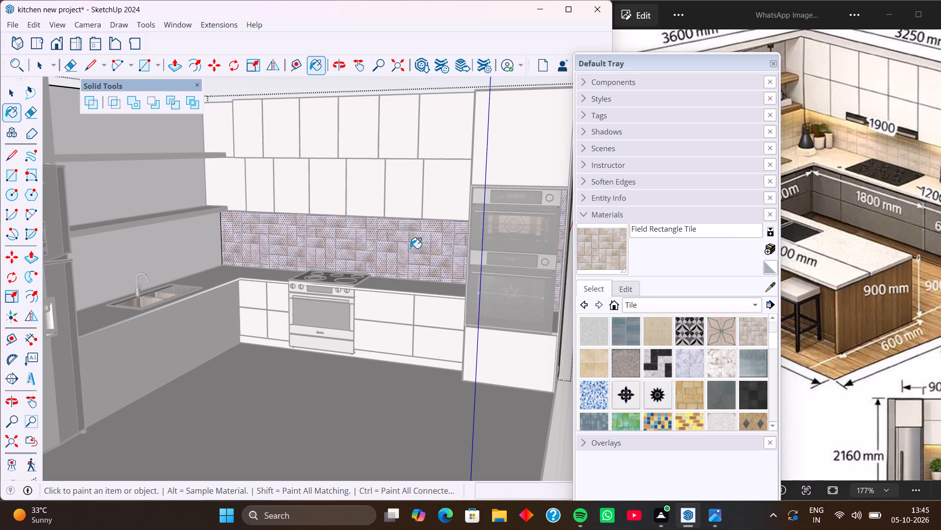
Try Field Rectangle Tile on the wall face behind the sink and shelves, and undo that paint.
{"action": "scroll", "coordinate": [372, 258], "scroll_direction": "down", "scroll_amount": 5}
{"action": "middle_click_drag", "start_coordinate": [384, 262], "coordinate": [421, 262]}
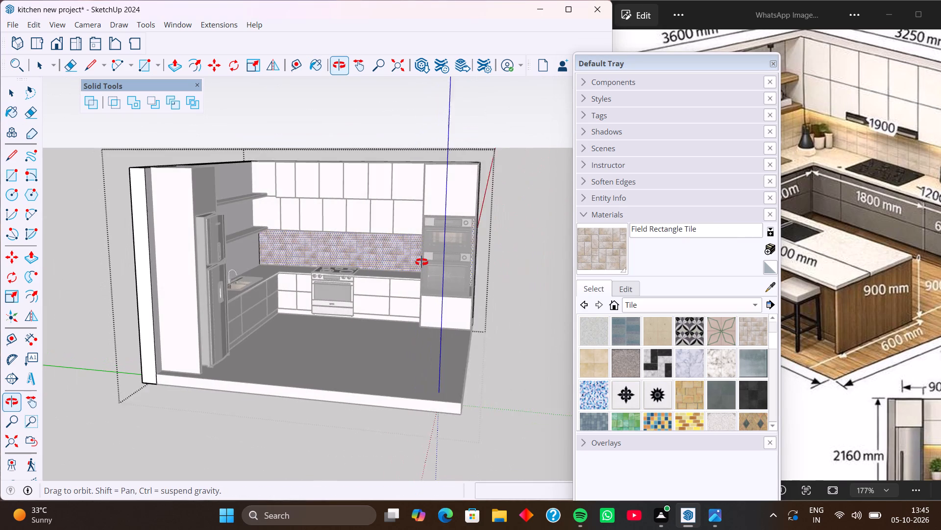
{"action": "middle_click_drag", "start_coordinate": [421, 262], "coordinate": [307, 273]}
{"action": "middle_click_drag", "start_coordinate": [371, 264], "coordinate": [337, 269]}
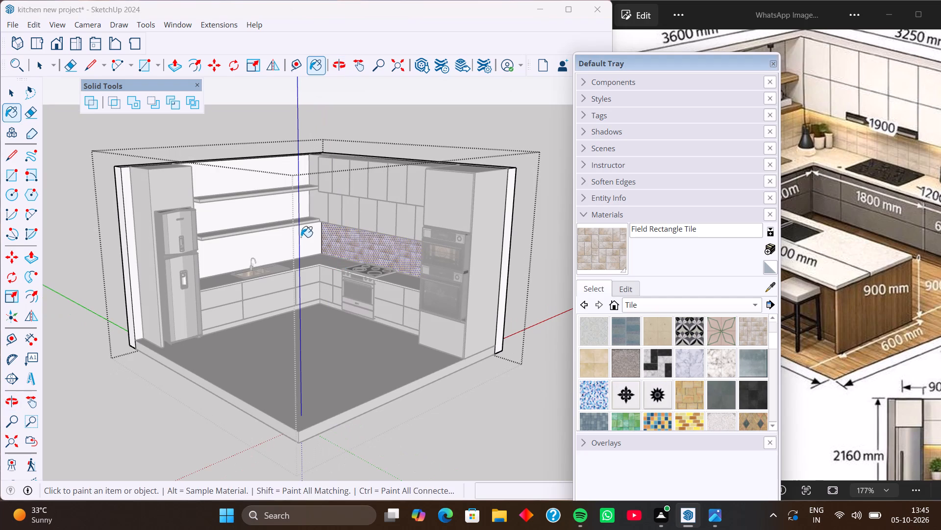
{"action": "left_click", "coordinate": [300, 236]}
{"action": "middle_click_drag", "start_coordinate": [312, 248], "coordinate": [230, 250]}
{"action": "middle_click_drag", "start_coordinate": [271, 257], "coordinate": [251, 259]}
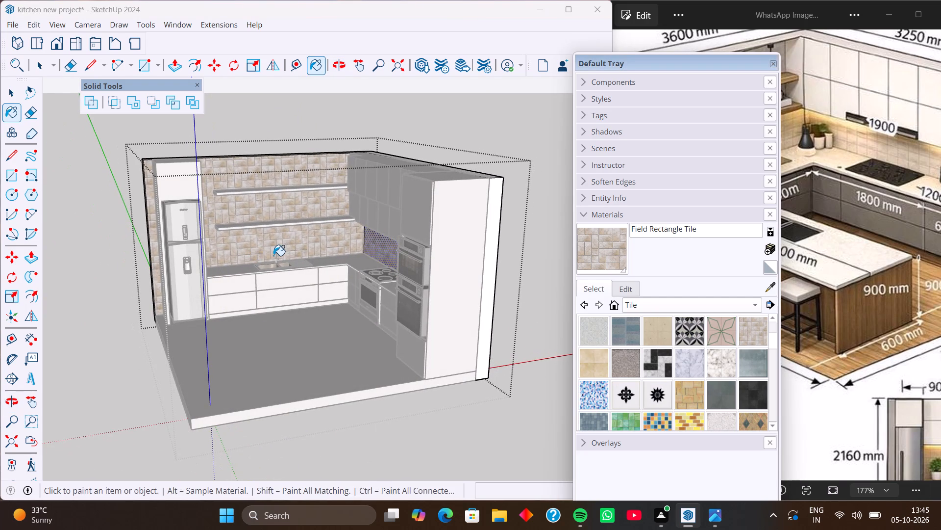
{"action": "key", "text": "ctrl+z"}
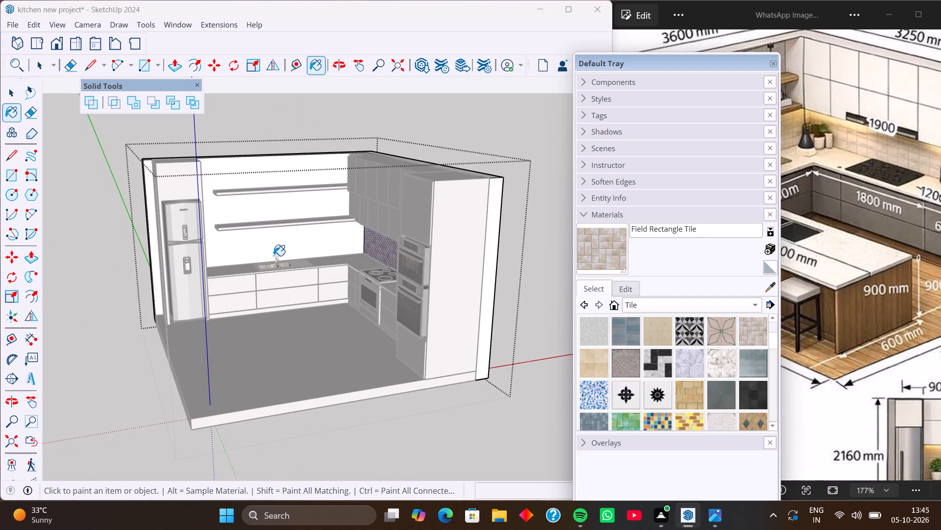
Examine the sink wall, the shelves and the fridge cabinet against the tiled wall in the reference image.
{"action": "key", "text": "space"}
{"action": "left_click", "coordinate": [73, 272]}
{"action": "scroll", "coordinate": [255, 261], "scroll_direction": "up", "scroll_amount": 5}
{"action": "middle_click_drag", "start_coordinate": [278, 254], "coordinate": [263, 252]}
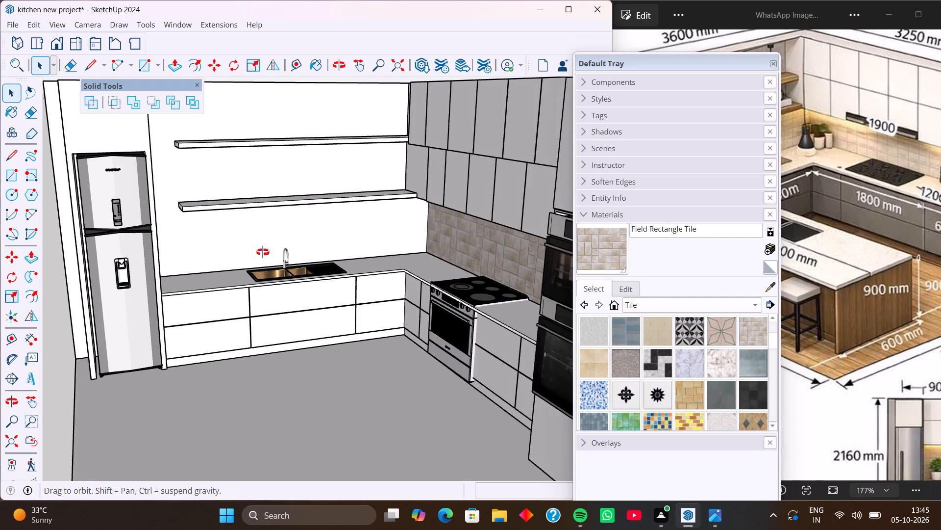
{"action": "middle_click_drag", "start_coordinate": [263, 252], "coordinate": [248, 245]}
{"action": "left_click", "coordinate": [287, 230]}
{"action": "double_click", "coordinate": [287, 230]}
{"action": "left_click", "coordinate": [287, 230]}
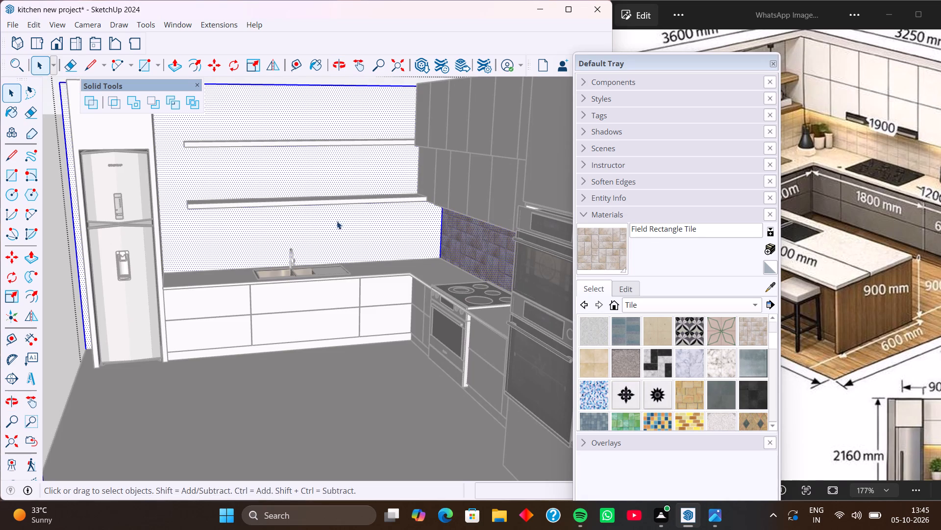
{"action": "scroll", "coordinate": [248, 253], "scroll_direction": "down", "scroll_amount": 5}
{"action": "scroll", "coordinate": [207, 258], "scroll_direction": "down", "scroll_amount": 1}
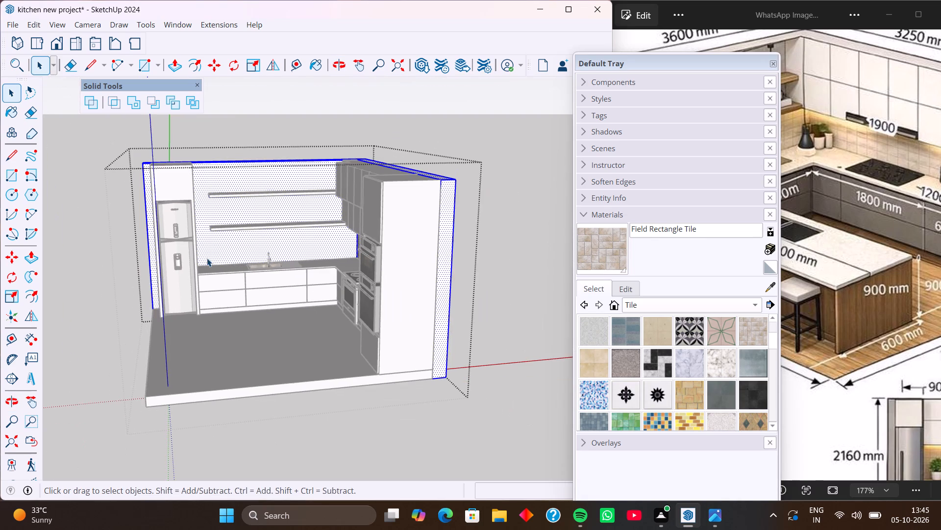
{"action": "left_click", "coordinate": [842, 203]}
{"action": "scroll", "coordinate": [760, 136], "scroll_direction": "up", "scroll_amount": 2}
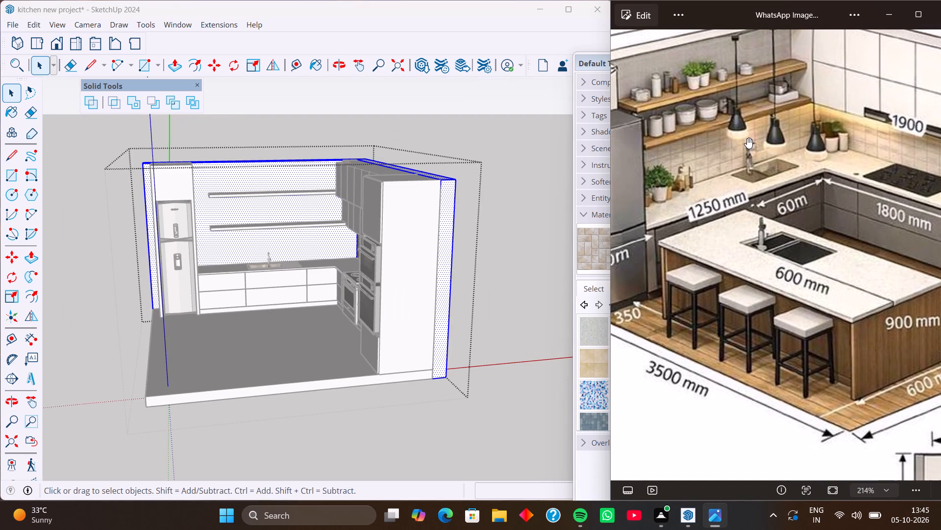
{"action": "scroll", "coordinate": [747, 138], "scroll_direction": "down", "scroll_amount": 4}
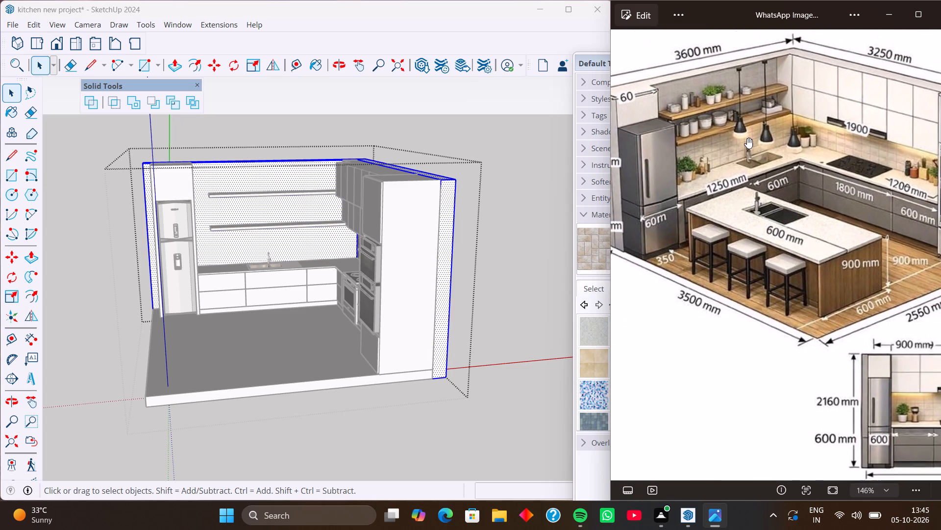
{"action": "scroll", "coordinate": [747, 138], "scroll_direction": "down", "scroll_amount": 2}
{"action": "scroll", "coordinate": [747, 138], "scroll_direction": "up", "scroll_amount": 1}
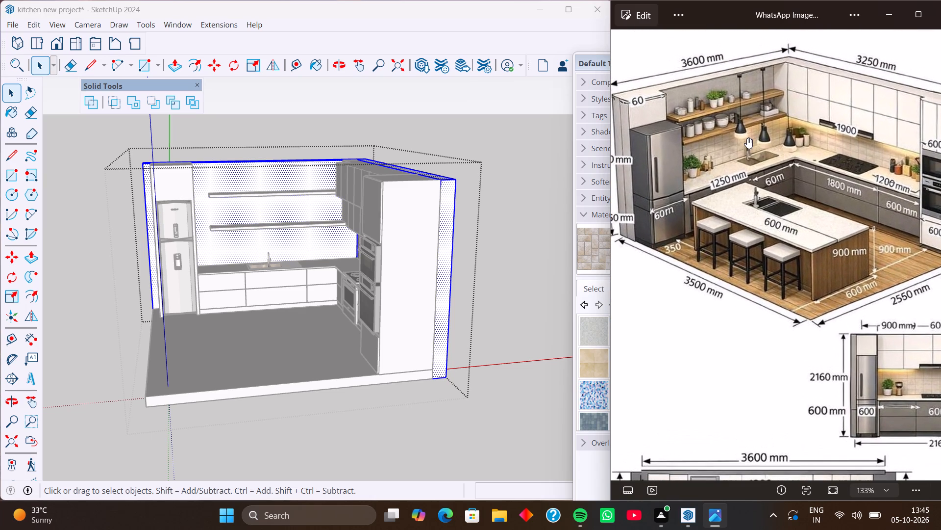
{"action": "middle_click_drag", "start_coordinate": [237, 243], "coordinate": [285, 234]}
{"action": "middle_click_drag", "start_coordinate": [211, 234], "coordinate": [248, 267]}
{"action": "middle_click_drag", "start_coordinate": [212, 244], "coordinate": [188, 248]}
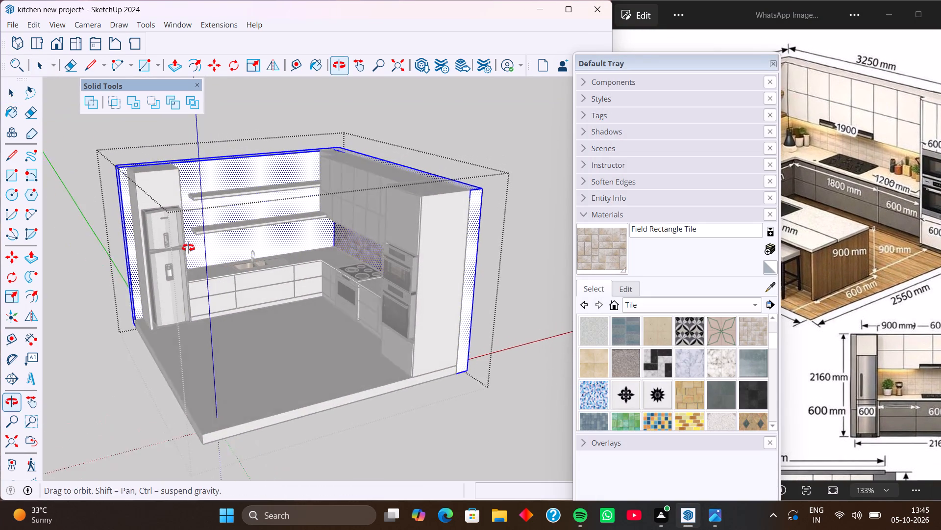
{"action": "middle_click_drag", "start_coordinate": [188, 248], "coordinate": [184, 248]}
Examine the sink wall, the shelf ends and the fridge cabinet's junction with the wall.
{"action": "scroll", "coordinate": [218, 251], "scroll_direction": "up", "scroll_amount": 3}
{"action": "left_click", "coordinate": [244, 246]}
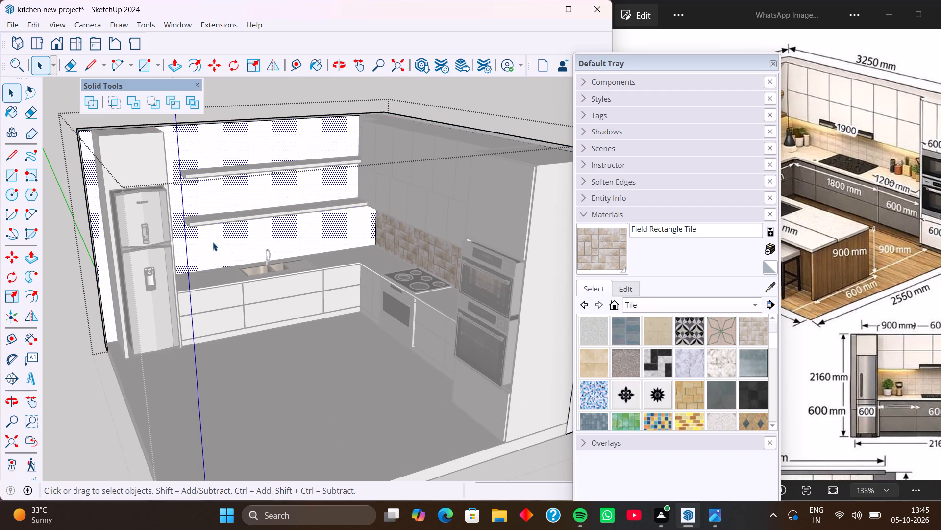
{"action": "scroll", "coordinate": [213, 242], "scroll_direction": "up", "scroll_amount": 5}
{"action": "scroll", "coordinate": [211, 246], "scroll_direction": "down", "scroll_amount": 4}
{"action": "scroll", "coordinate": [207, 239], "scroll_direction": "up", "scroll_amount": 1}
{"action": "middle_click_drag", "start_coordinate": [207, 239], "coordinate": [293, 211]}
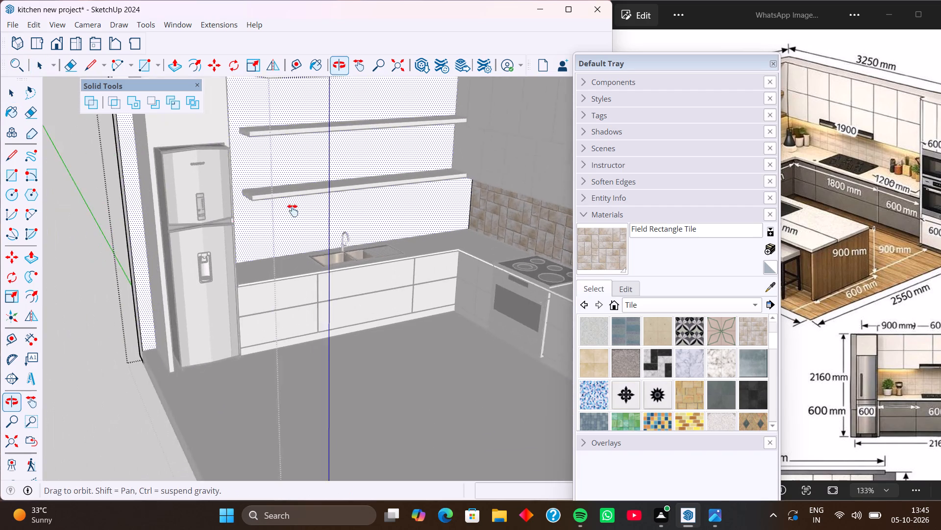
{"action": "middle_click_drag", "start_coordinate": [293, 211], "coordinate": [333, 200]}
{"action": "middle_click_drag", "start_coordinate": [333, 200], "coordinate": [362, 239]}
{"action": "middle_click_drag", "start_coordinate": [365, 230], "coordinate": [429, 199]}
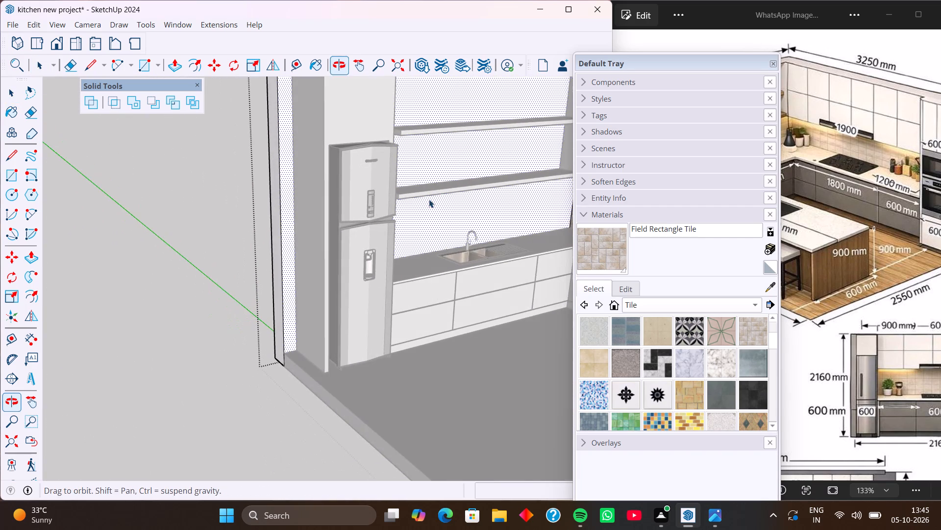
{"action": "middle_click_drag", "start_coordinate": [429, 199], "coordinate": [427, 202]}
{"action": "middle_click_drag", "start_coordinate": [334, 285], "coordinate": [397, 282]}
{"action": "middle_click_drag", "start_coordinate": [347, 255], "coordinate": [281, 213]}
{"action": "middle_click_drag", "start_coordinate": [288, 277], "coordinate": [231, 321]}
{"action": "middle_click_drag", "start_coordinate": [272, 333], "coordinate": [212, 342]}
{"action": "middle_click_drag", "start_coordinate": [282, 317], "coordinate": [226, 316]}
{"action": "scroll", "coordinate": [312, 254], "scroll_direction": "up", "scroll_amount": 1}
{"action": "middle_click_drag", "start_coordinate": [312, 254], "coordinate": [247, 283]}
{"action": "middle_click_drag", "start_coordinate": [330, 268], "coordinate": [323, 269]}
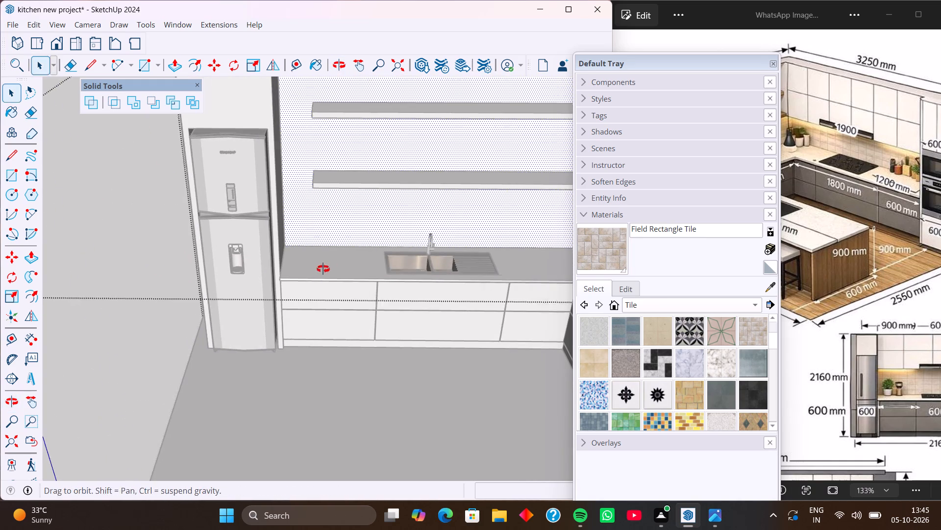
{"action": "middle_click_drag", "start_coordinate": [323, 269], "coordinate": [312, 259]}
Draw a vertical line on the sink wall face along the fridge cabinet's edge, from the wall top down to the countertop.
{"action": "scroll", "coordinate": [314, 187], "scroll_direction": "down", "scroll_amount": 6}
{"action": "middle_click_drag", "start_coordinate": [305, 175], "coordinate": [306, 209]}
{"action": "middle_click_drag", "start_coordinate": [306, 209], "coordinate": [280, 192]}
{"action": "scroll", "coordinate": [319, 165], "scroll_direction": "up", "scroll_amount": 2}
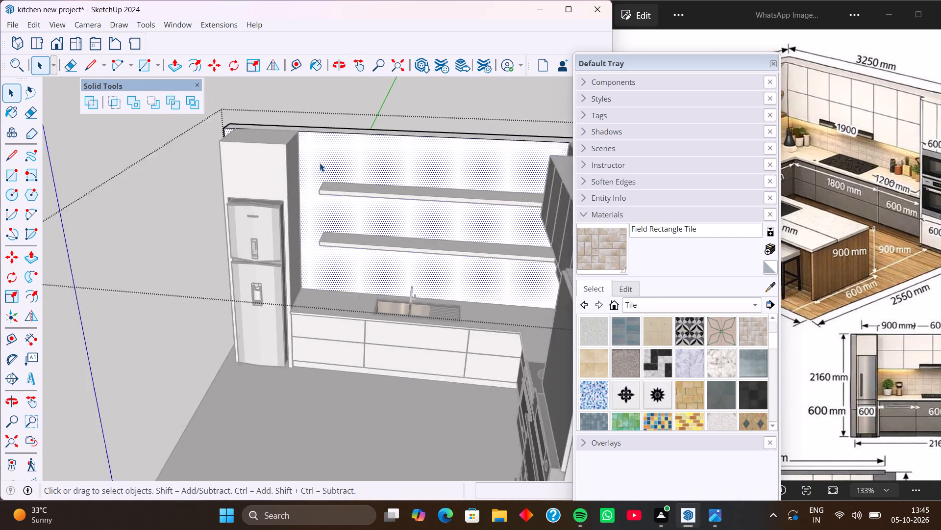
{"action": "scroll", "coordinate": [320, 163], "scroll_direction": "up", "scroll_amount": 5}
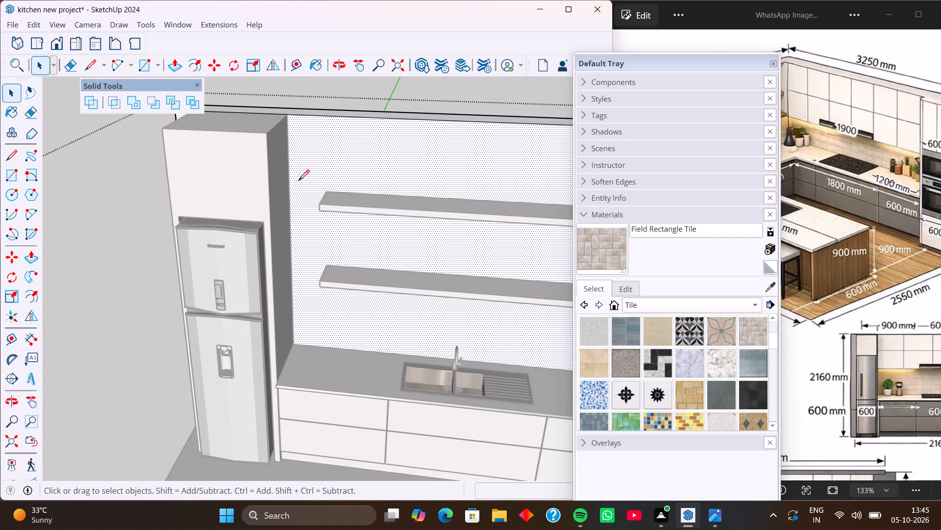
{"action": "key", "text": "l"}
{"action": "left_click", "coordinate": [289, 116]}
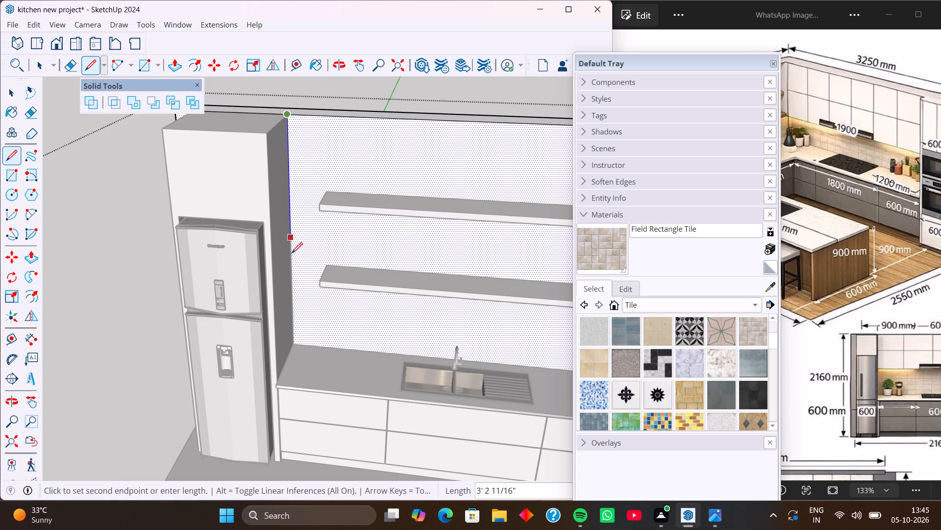
{"action": "left_click", "coordinate": [295, 344]}
Paint the wall face behind the sink and shelves with Field Rectangle Tile.
{"action": "middle_click_drag", "start_coordinate": [300, 265], "coordinate": [342, 218]}
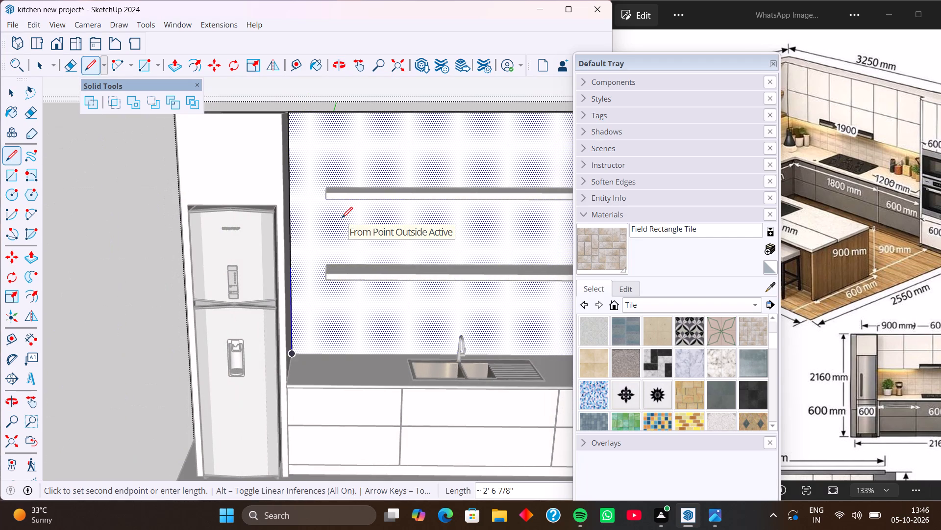
{"action": "left_click", "coordinate": [598, 261]}
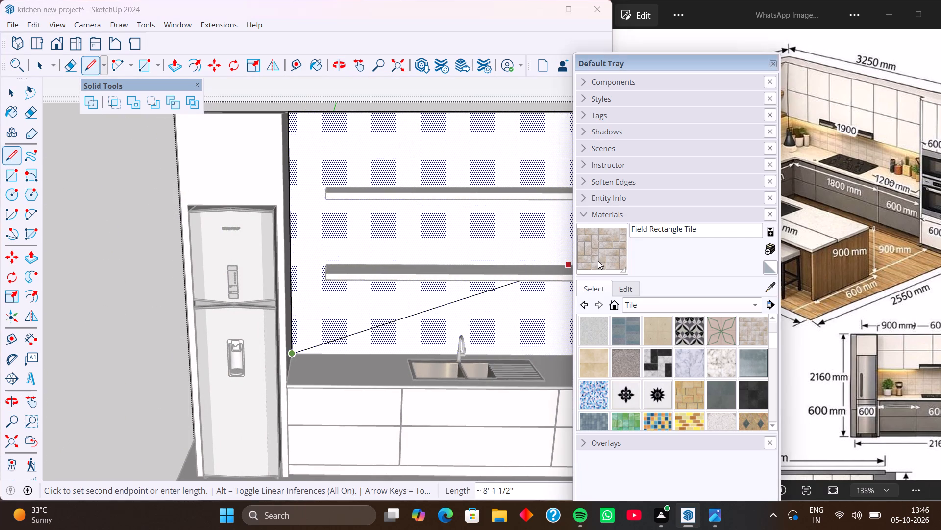
{"action": "left_click", "coordinate": [485, 258]}
{"action": "scroll", "coordinate": [358, 245], "scroll_direction": "down", "scroll_amount": 3}
{"action": "middle_click_drag", "start_coordinate": [330, 264], "coordinate": [366, 264]}
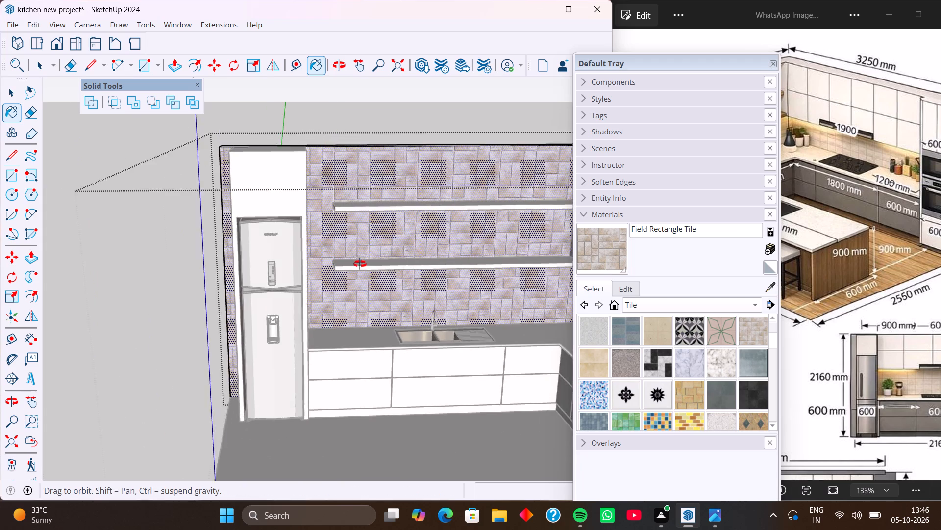
{"action": "middle_click_drag", "start_coordinate": [366, 264], "coordinate": [277, 252]}
{"action": "scroll", "coordinate": [317, 276], "scroll_direction": "up", "scroll_amount": 4}
{"action": "scroll", "coordinate": [284, 289], "scroll_direction": "down", "scroll_amount": 9}
{"action": "middle_click_drag", "start_coordinate": [192, 303], "coordinate": [291, 292]}
{"action": "key", "text": "space"}
{"action": "left_click", "coordinate": [100, 295]}
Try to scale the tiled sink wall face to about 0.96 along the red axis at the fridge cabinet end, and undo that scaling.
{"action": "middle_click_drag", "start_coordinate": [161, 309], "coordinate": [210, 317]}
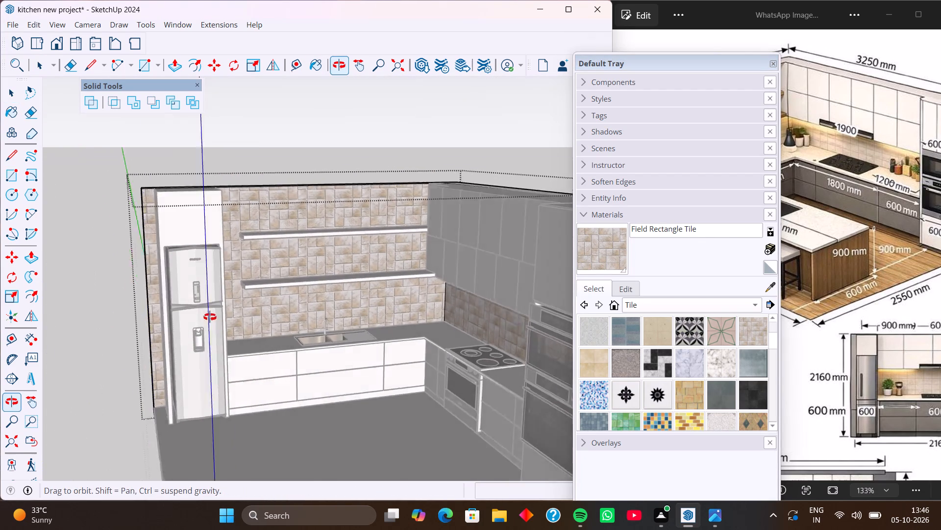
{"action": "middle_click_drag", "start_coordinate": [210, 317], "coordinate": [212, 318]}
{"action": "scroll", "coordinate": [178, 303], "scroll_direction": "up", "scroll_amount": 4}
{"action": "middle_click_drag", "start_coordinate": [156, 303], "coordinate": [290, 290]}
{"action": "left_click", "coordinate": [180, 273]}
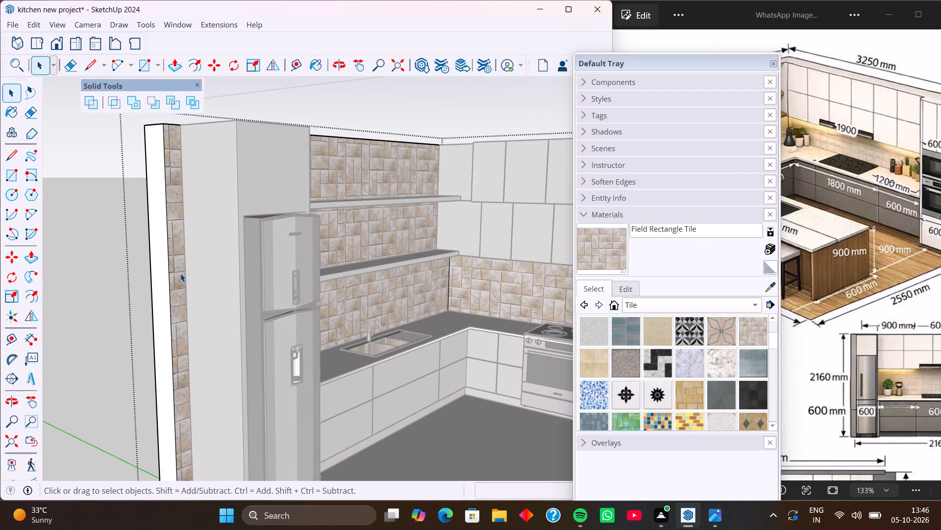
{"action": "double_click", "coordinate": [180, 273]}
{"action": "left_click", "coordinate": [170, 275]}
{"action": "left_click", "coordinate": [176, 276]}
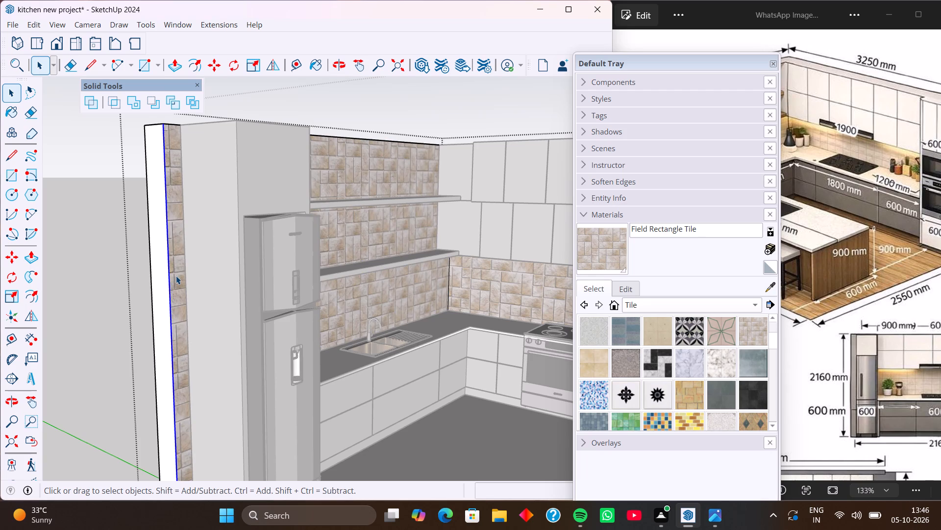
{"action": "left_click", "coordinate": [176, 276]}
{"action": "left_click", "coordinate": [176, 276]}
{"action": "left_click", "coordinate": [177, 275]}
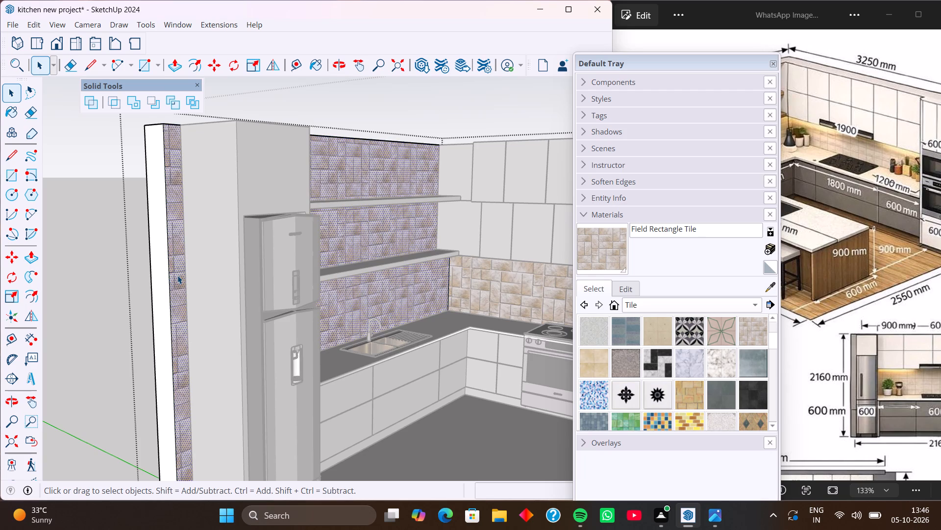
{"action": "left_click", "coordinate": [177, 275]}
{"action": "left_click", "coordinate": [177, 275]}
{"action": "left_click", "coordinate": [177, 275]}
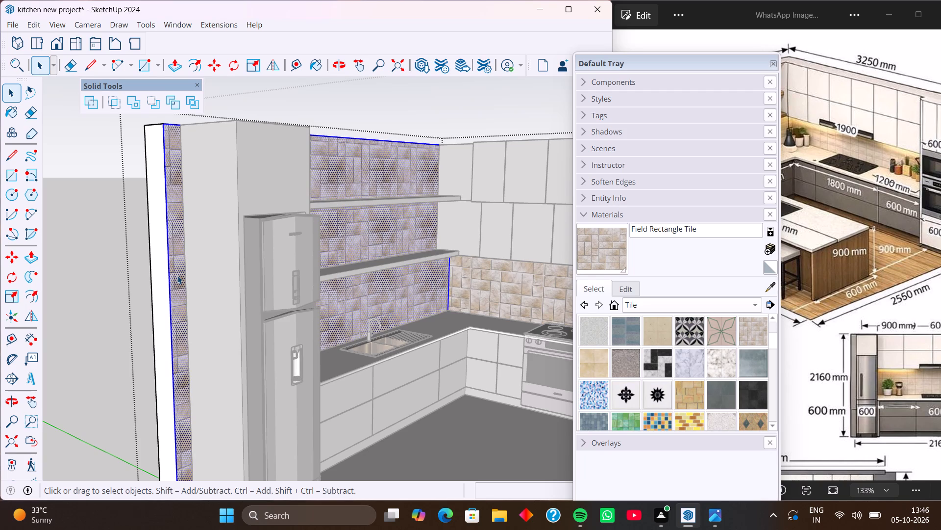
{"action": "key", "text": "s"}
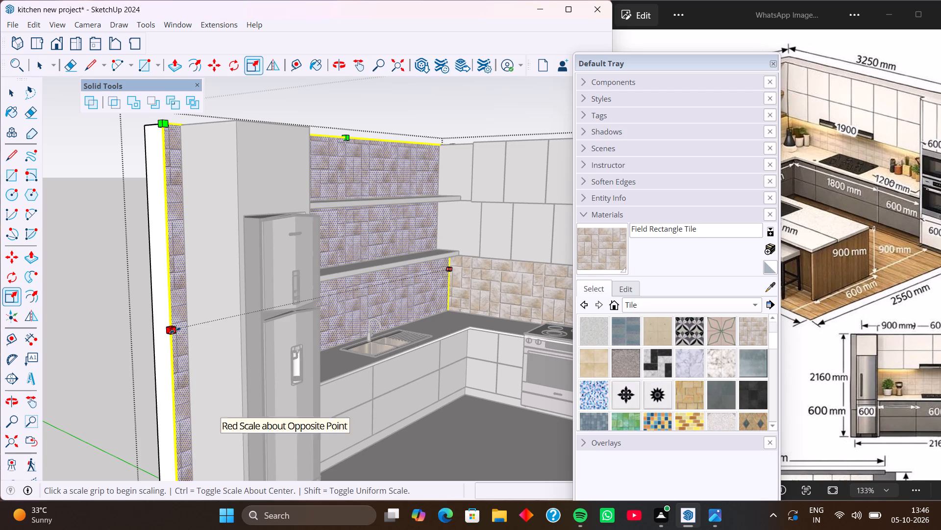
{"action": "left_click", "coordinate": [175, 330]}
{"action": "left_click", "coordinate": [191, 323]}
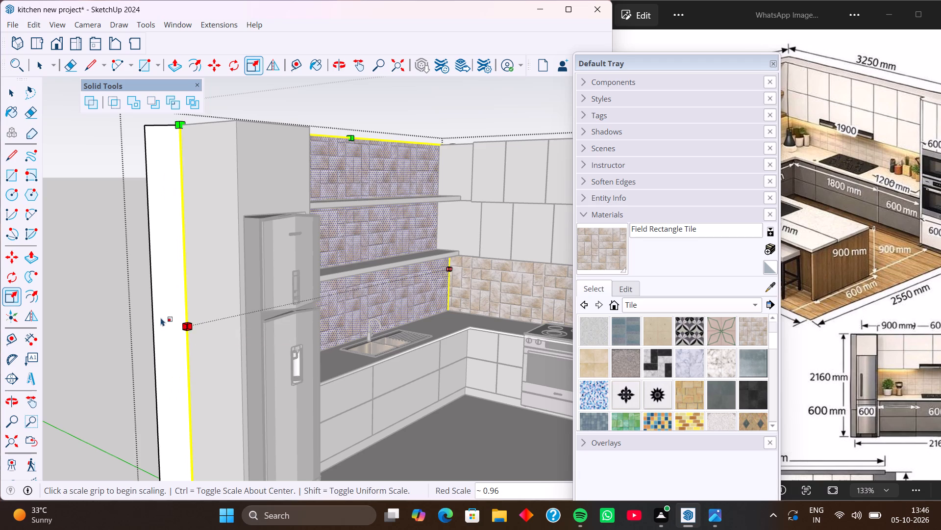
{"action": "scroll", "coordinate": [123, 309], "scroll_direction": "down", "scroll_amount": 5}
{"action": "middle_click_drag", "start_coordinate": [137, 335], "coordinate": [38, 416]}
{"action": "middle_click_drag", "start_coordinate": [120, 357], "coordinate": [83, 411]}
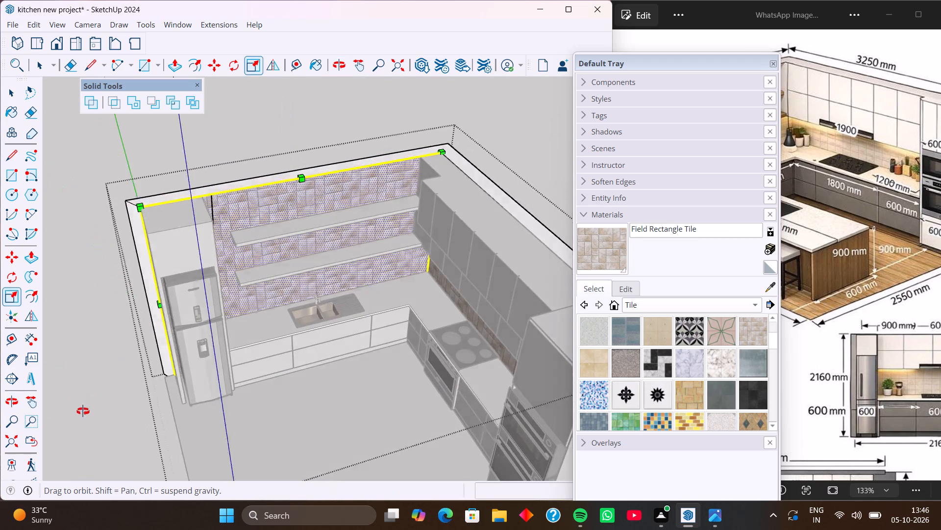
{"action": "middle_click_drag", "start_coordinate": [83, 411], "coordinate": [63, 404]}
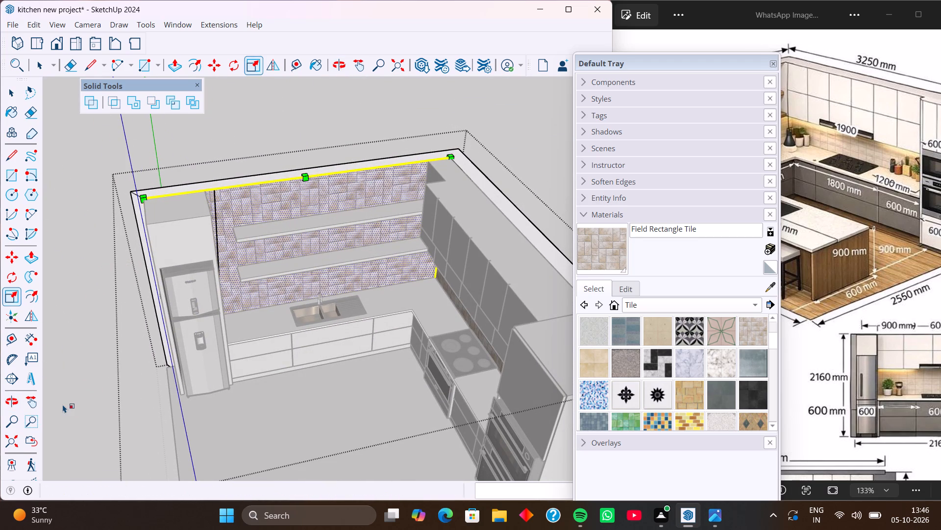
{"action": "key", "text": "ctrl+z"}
Push the sink wall's end face beside the fridge cabinet inward by 6" and leave the wall group.
{"action": "middle_click", "coordinate": [114, 382]}
{"action": "scroll", "coordinate": [147, 298], "scroll_direction": "up", "scroll_amount": 13}
{"action": "middle_click_drag", "start_coordinate": [147, 298], "coordinate": [296, 202]}
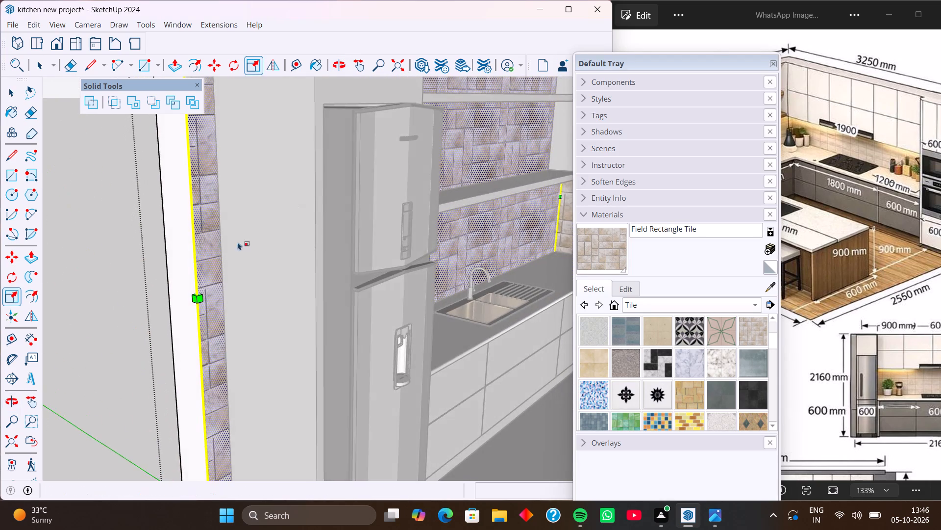
{"action": "scroll", "coordinate": [53, 301], "scroll_direction": "down", "scroll_amount": 4}
{"action": "key", "text": "space"}
{"action": "left_click", "coordinate": [145, 322]}
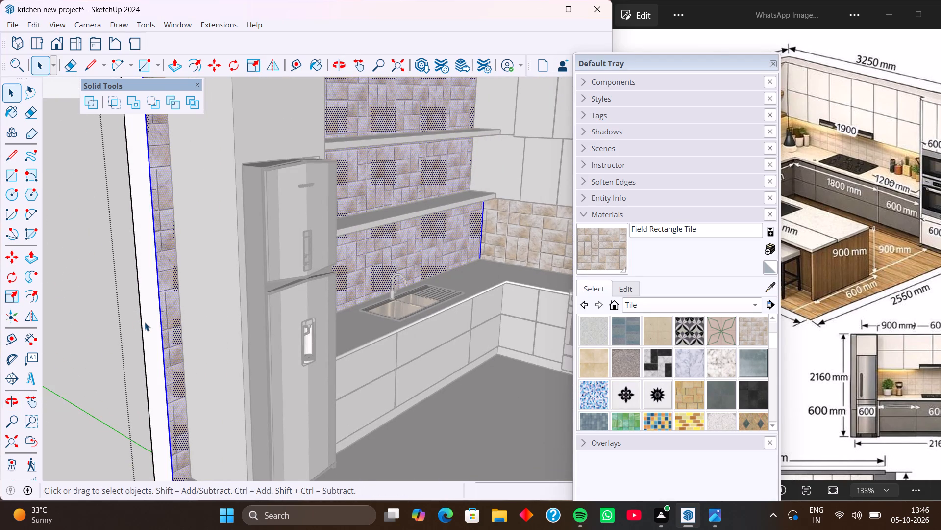
{"action": "key", "text": "p"}
{"action": "left_click", "coordinate": [145, 322]}
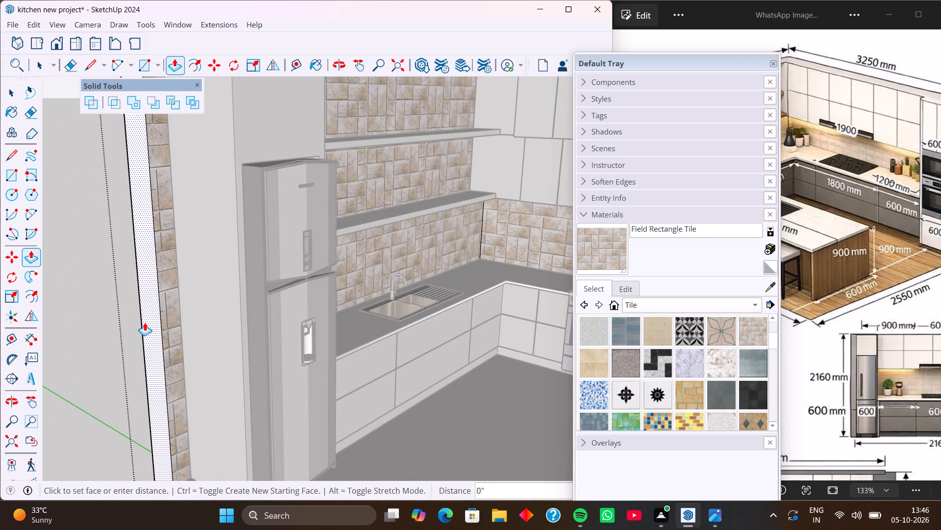
{"action": "left_click", "coordinate": [196, 317]}
{"action": "scroll", "coordinate": [113, 297], "scroll_direction": "down", "scroll_amount": 11}
{"action": "middle_click_drag", "start_coordinate": [174, 365], "coordinate": [105, 435]}
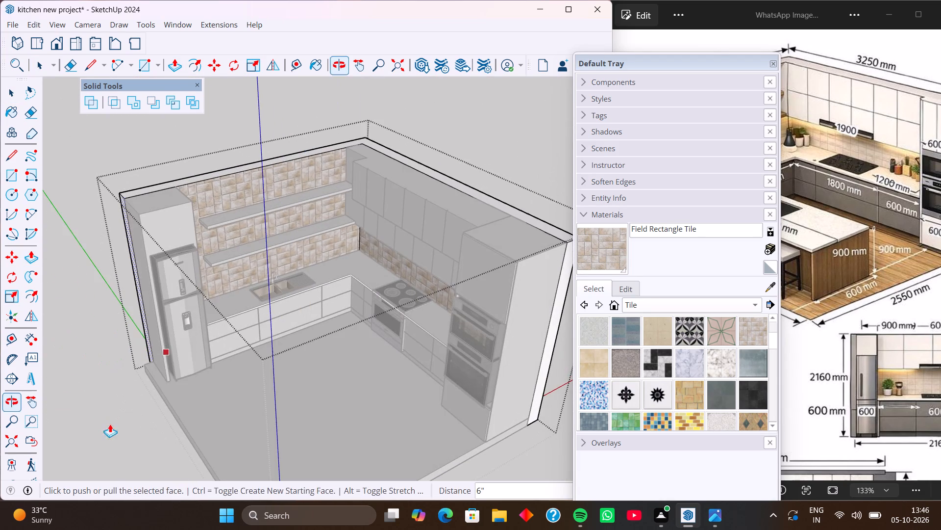
{"action": "middle_click_drag", "start_coordinate": [140, 348], "coordinate": [109, 355]}
{"action": "middle_click_drag", "start_coordinate": [178, 376], "coordinate": [149, 371]}
{"action": "key", "text": "space"}
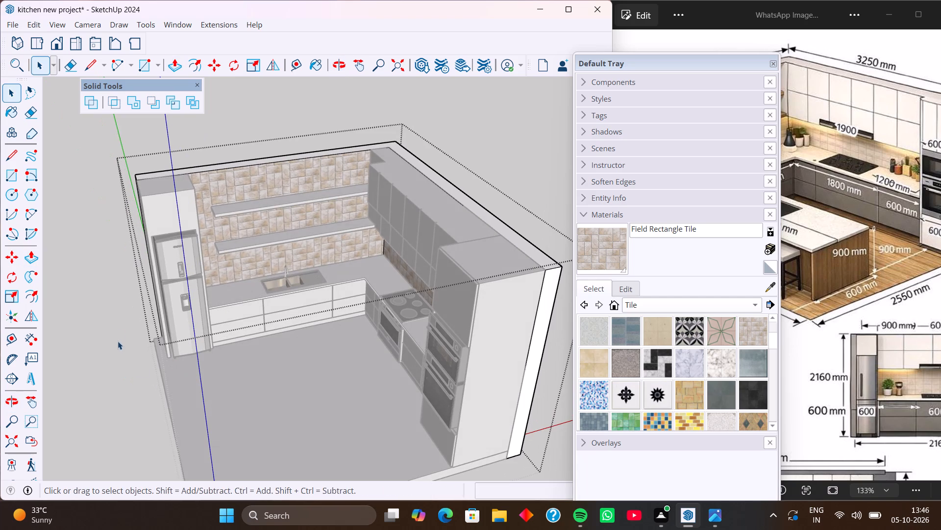
{"action": "left_click", "coordinate": [108, 323]}
Examine the shortened sink wall, the fridge cabinet and the tiled walls in the overall kitchen.
{"action": "middle_click_drag", "start_coordinate": [185, 326], "coordinate": [190, 265]}
{"action": "middle_click_drag", "start_coordinate": [223, 370], "coordinate": [189, 364]}
{"action": "scroll", "coordinate": [178, 361], "scroll_direction": "up", "scroll_amount": 8}
{"action": "scroll", "coordinate": [201, 326], "scroll_direction": "down", "scroll_amount": 4}
{"action": "middle_click_drag", "start_coordinate": [206, 343], "coordinate": [186, 345]}
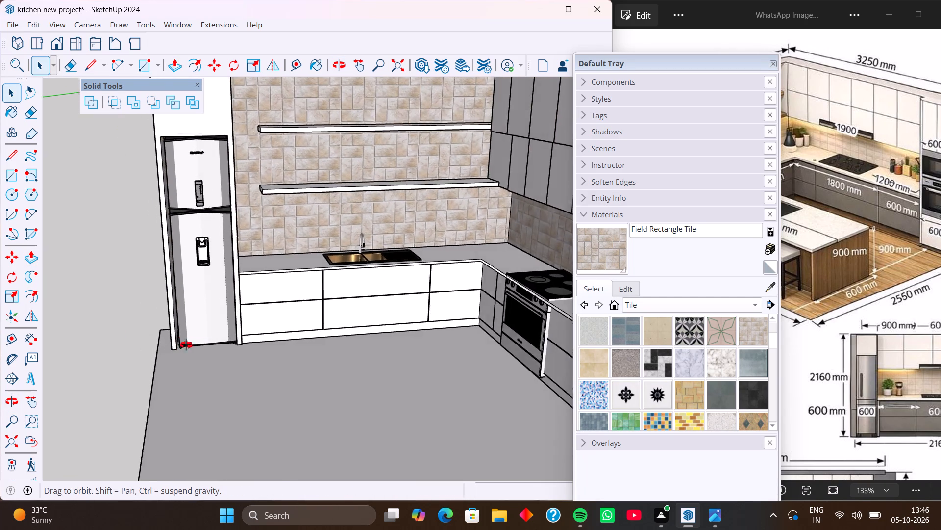
{"action": "middle_click_drag", "start_coordinate": [186, 345], "coordinate": [176, 310]}
{"action": "scroll", "coordinate": [162, 320], "scroll_direction": "down", "scroll_amount": 4}
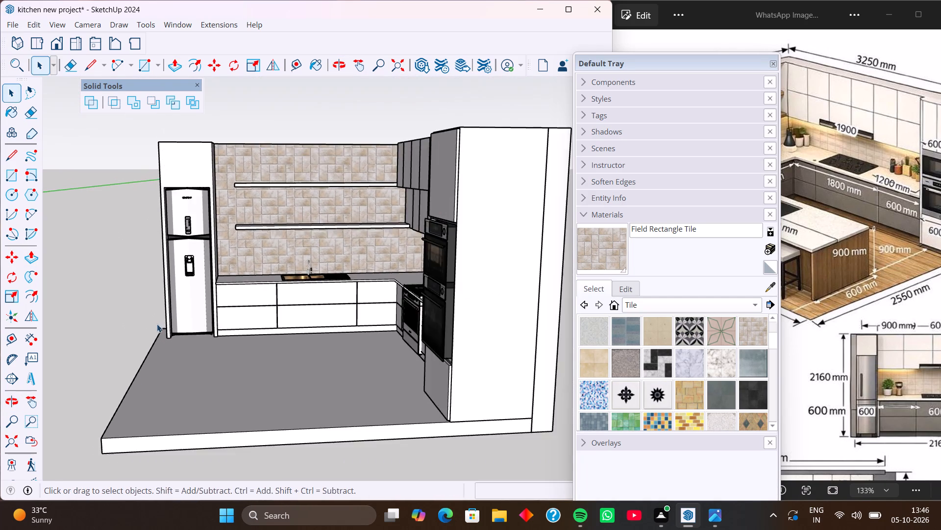
{"action": "middle_click_drag", "start_coordinate": [219, 326], "coordinate": [231, 395]}
{"action": "middle_click_drag", "start_coordinate": [269, 327], "coordinate": [322, 349]}
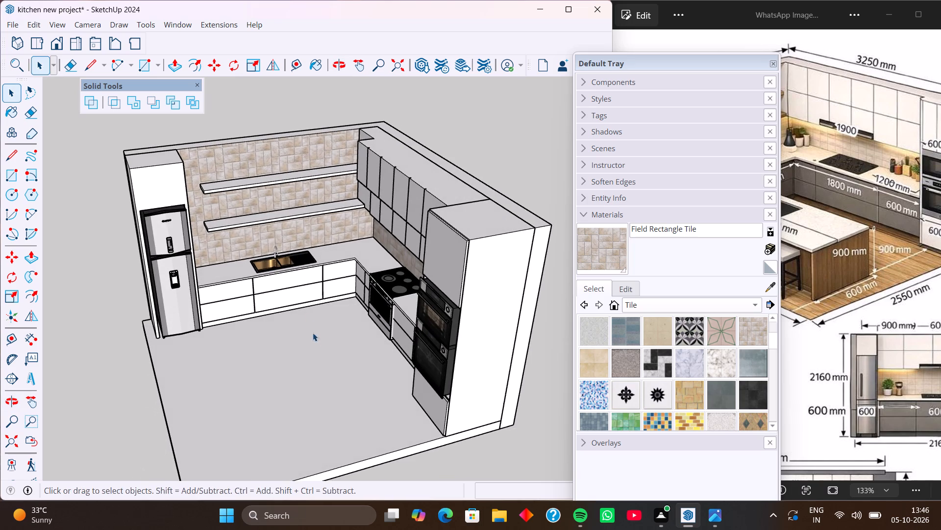
{"action": "middle_click_drag", "start_coordinate": [314, 336], "coordinate": [355, 335]}
Select the upper wall shelf and switch the materials library to the Wood collection.
{"action": "left_click", "coordinate": [307, 175]}
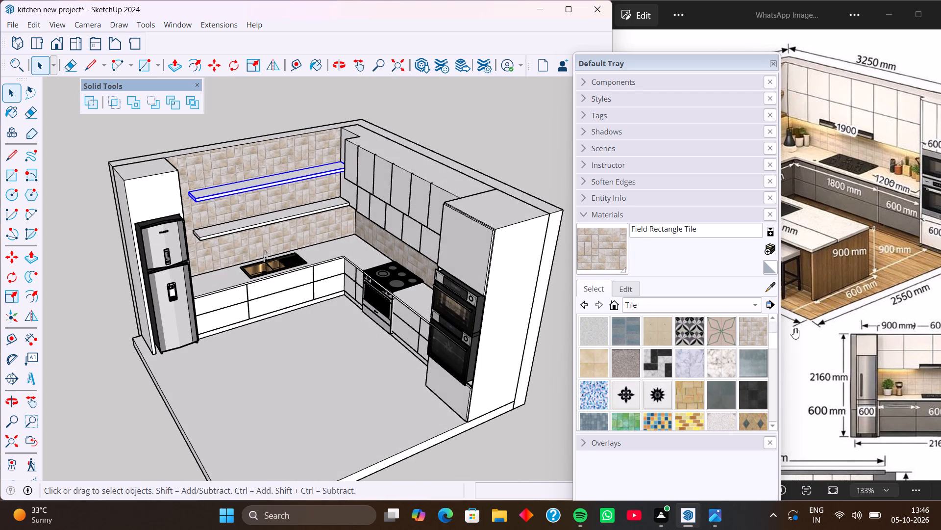
{"action": "left_click", "coordinate": [755, 305]}
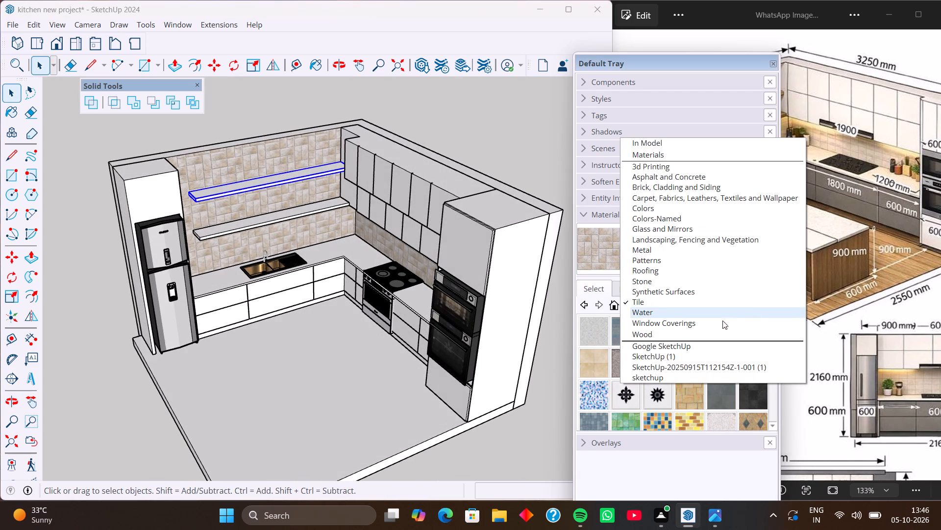
{"action": "left_click", "coordinate": [682, 336]}
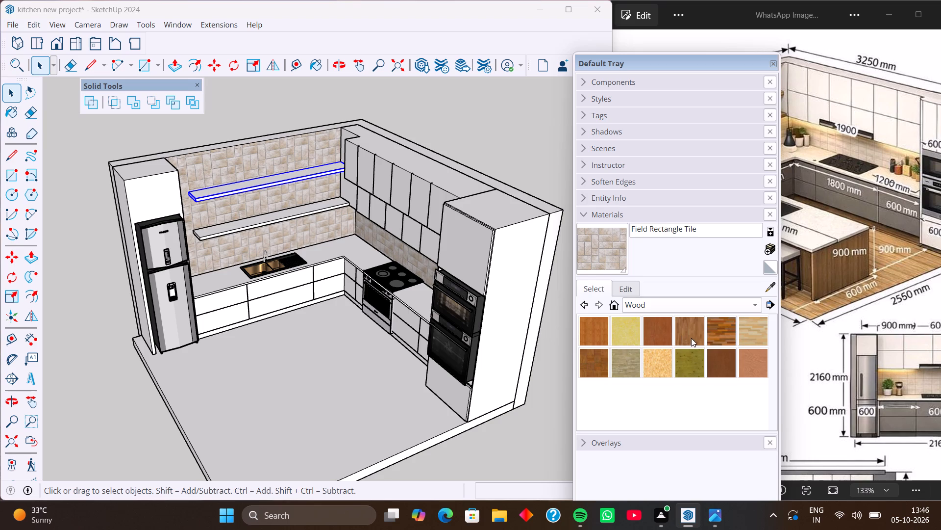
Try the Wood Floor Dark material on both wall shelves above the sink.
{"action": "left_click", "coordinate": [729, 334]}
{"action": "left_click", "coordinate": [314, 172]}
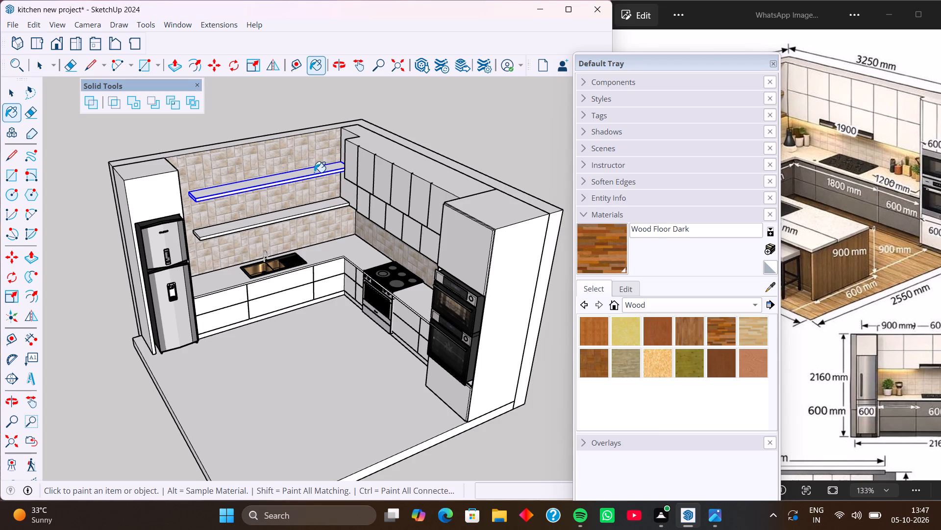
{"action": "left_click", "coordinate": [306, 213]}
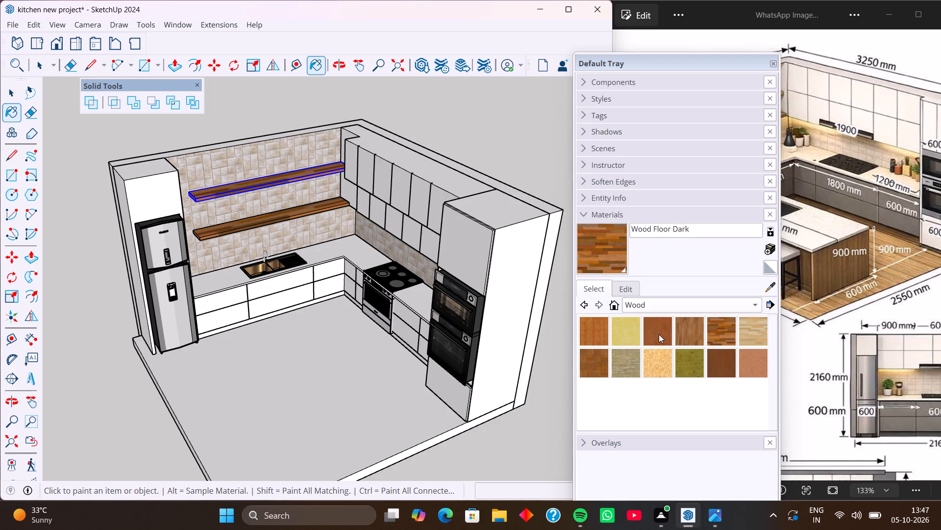
Paint both wall shelves above the sink with Wood Floor Parquet.
{"action": "left_click", "coordinate": [595, 357]}
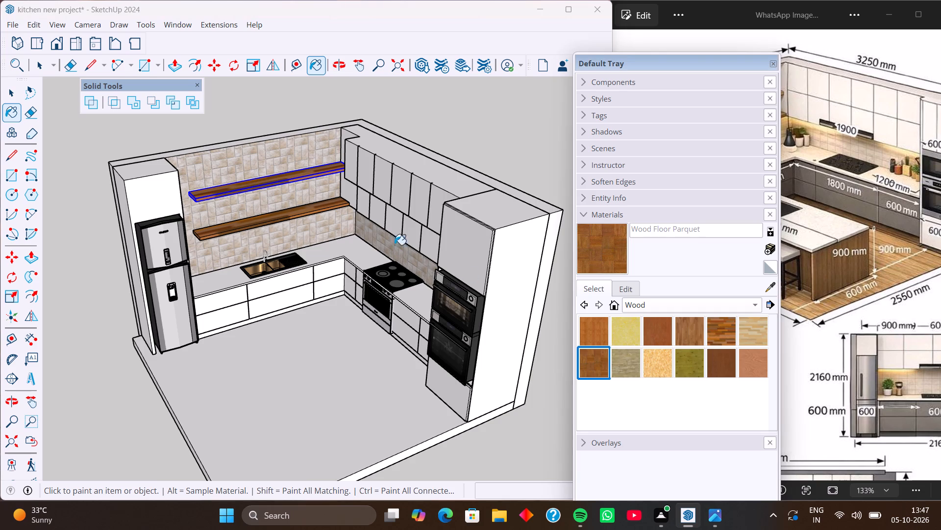
{"action": "left_click", "coordinate": [295, 181]}
{"action": "left_click", "coordinate": [306, 214]}
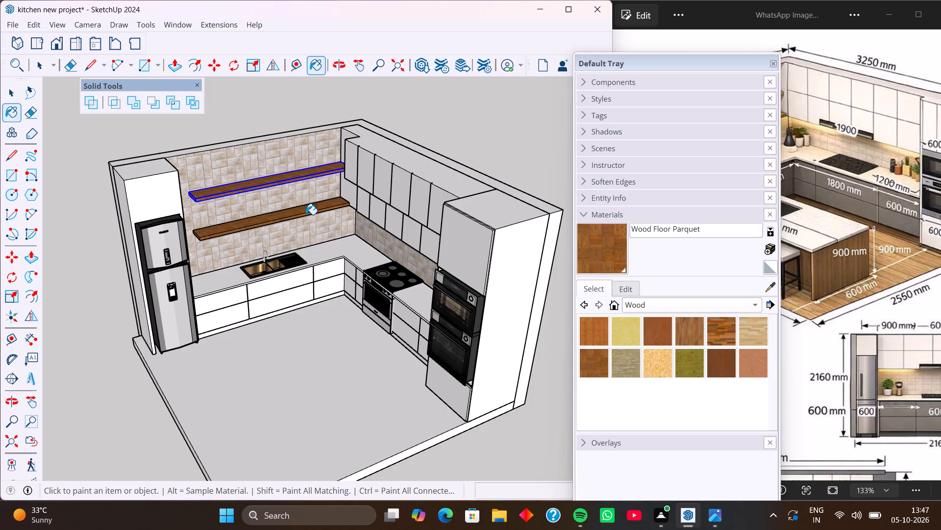
{"action": "middle_click_drag", "start_coordinate": [287, 224], "coordinate": [345, 333]}
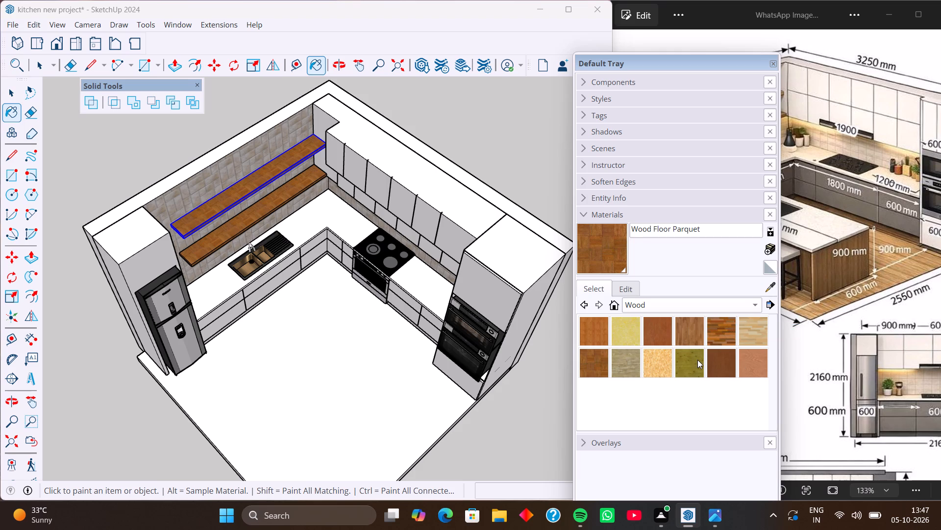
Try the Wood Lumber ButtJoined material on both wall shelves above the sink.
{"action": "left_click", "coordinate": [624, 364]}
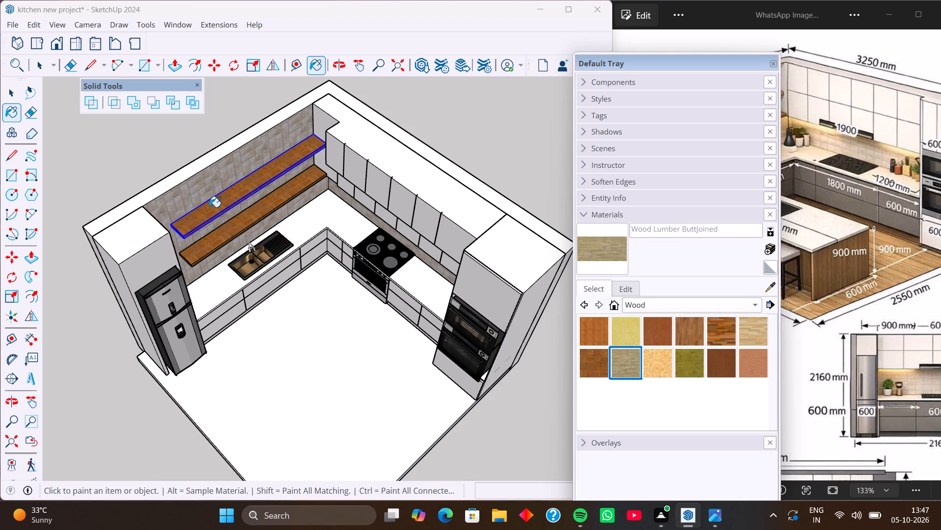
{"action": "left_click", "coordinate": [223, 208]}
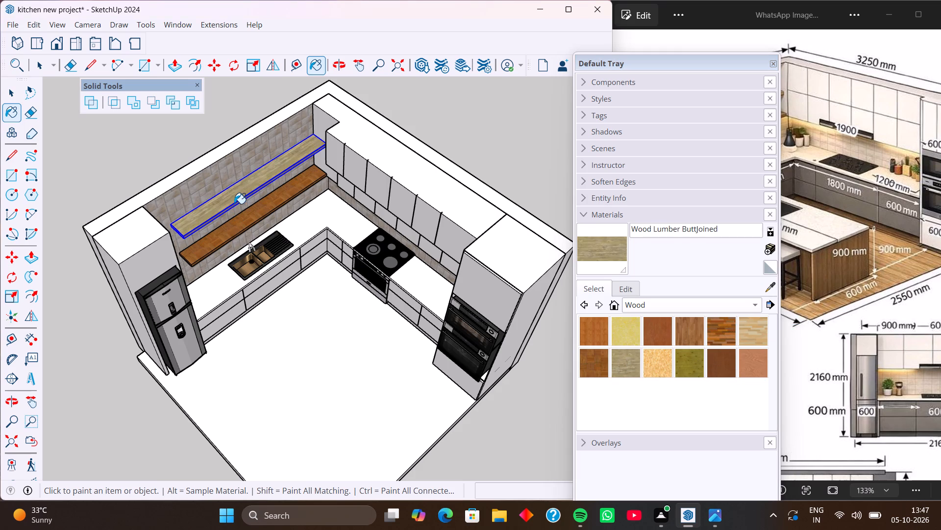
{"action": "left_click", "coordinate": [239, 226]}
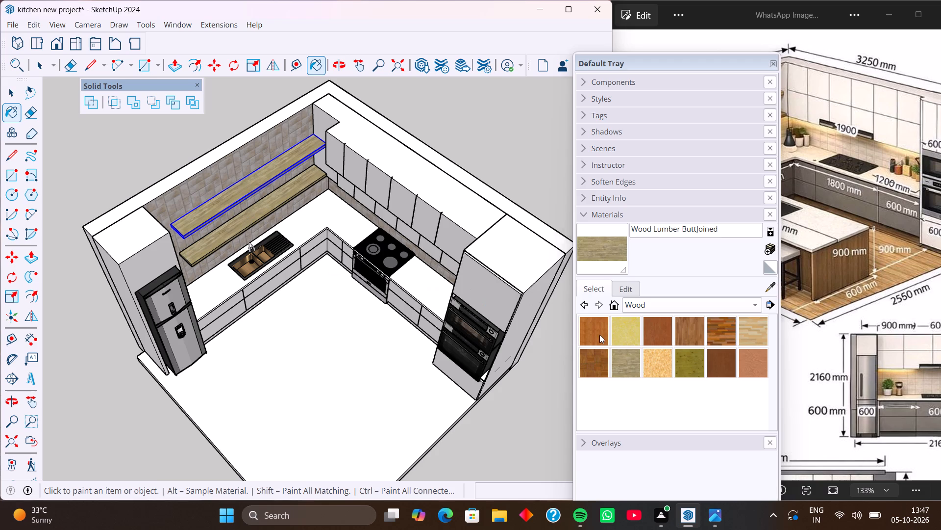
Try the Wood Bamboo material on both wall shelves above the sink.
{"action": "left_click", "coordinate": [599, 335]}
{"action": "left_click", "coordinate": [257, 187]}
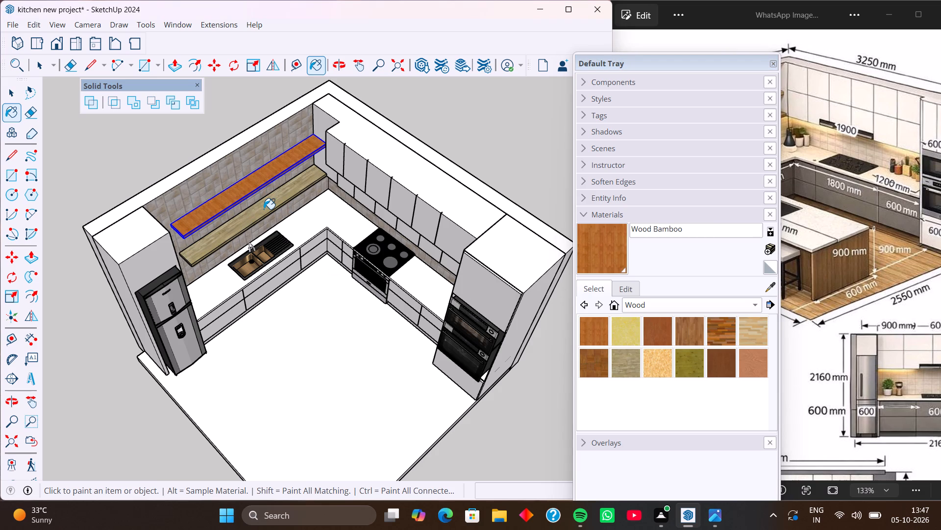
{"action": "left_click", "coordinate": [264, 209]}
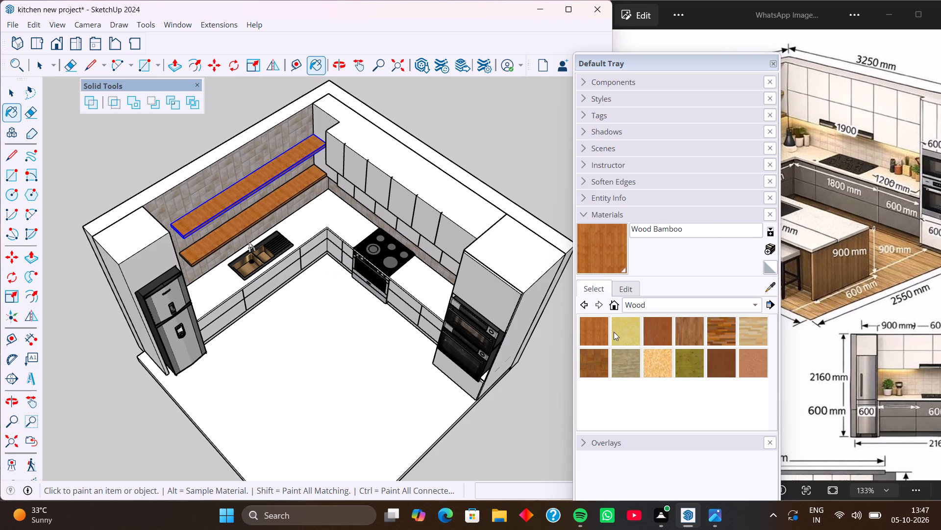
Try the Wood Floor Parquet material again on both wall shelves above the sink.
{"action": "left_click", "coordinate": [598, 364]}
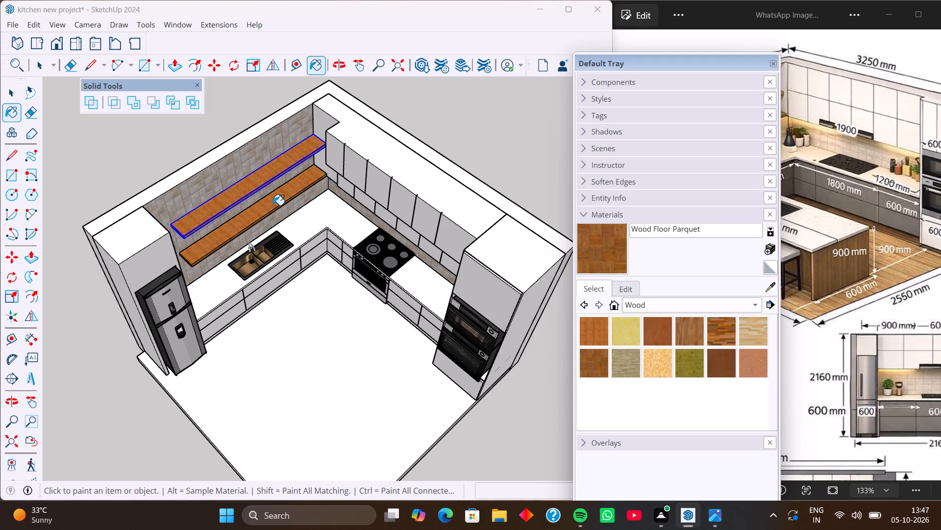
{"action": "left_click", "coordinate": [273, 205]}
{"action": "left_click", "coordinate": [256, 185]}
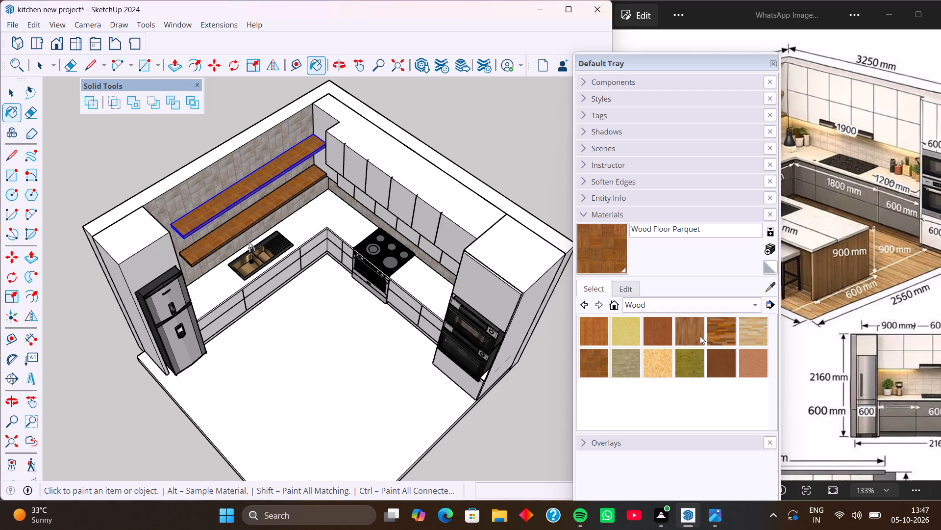
Paint both wall shelves above the sink with Wood Floor Dark and clear the selection.
{"action": "left_click", "coordinate": [723, 335]}
{"action": "left_click", "coordinate": [261, 179]}
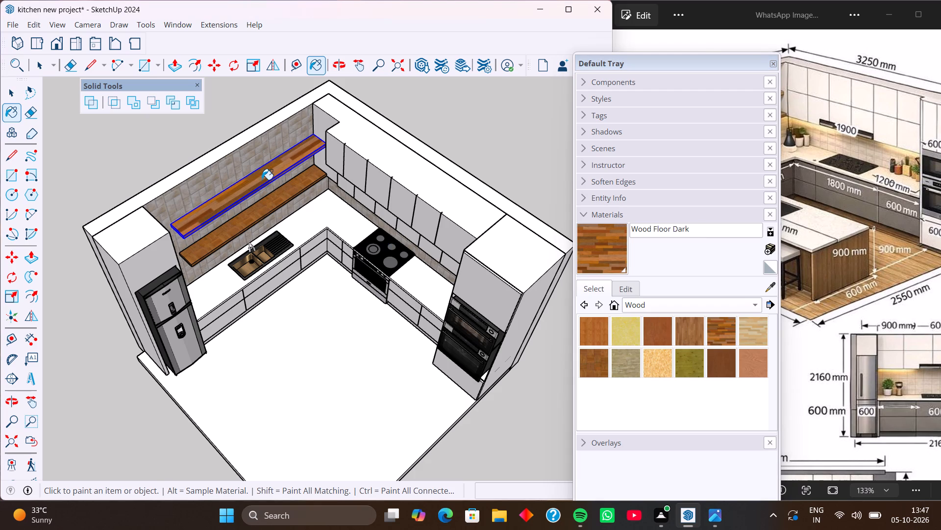
{"action": "left_click", "coordinate": [283, 201]}
{"action": "middle_click_drag", "start_coordinate": [309, 277], "coordinate": [247, 177]}
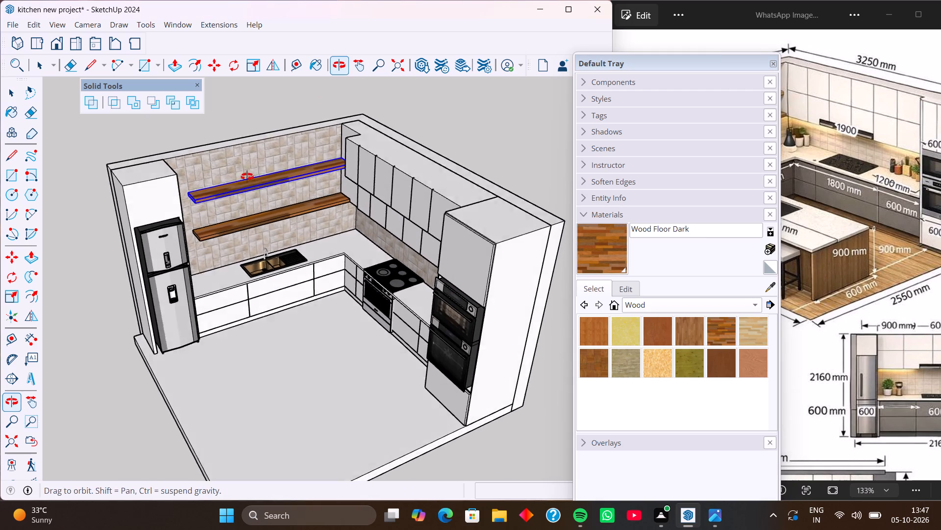
{"action": "middle_click_drag", "start_coordinate": [247, 177], "coordinate": [246, 167]}
{"action": "middle_click_drag", "start_coordinate": [285, 252], "coordinate": [241, 240]}
{"action": "key", "text": "space"}
{"action": "left_click", "coordinate": [103, 274]}
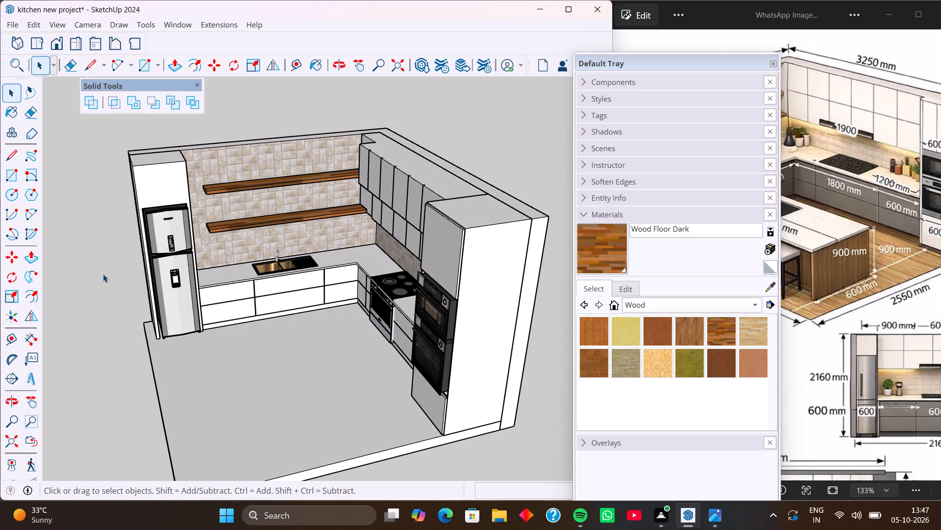
Open the floor slab for editing and paint its top face with Tile Ceramic Multi from the Tile collection.
{"action": "scroll", "coordinate": [347, 210], "scroll_direction": "up", "scroll_amount": 2}
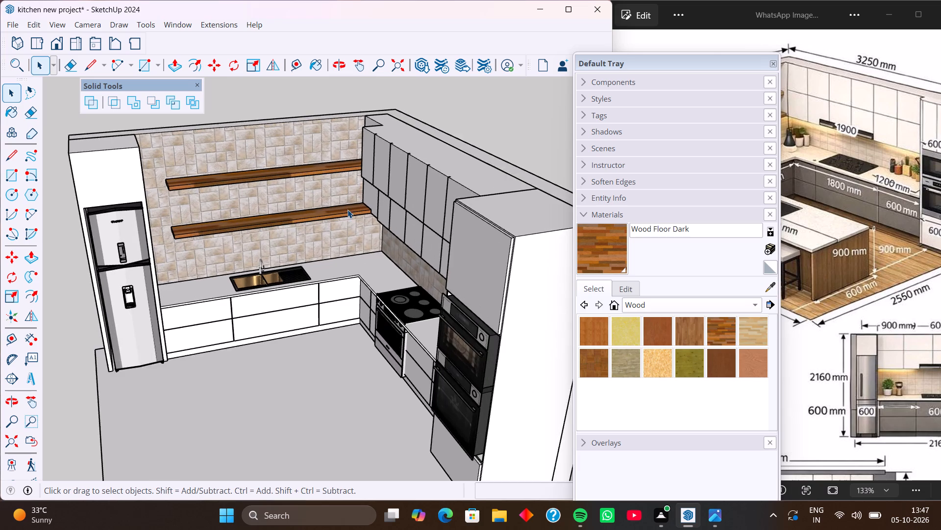
{"action": "scroll", "coordinate": [347, 210], "scroll_direction": "up", "scroll_amount": 1}
{"action": "scroll", "coordinate": [346, 210], "scroll_direction": "down", "scroll_amount": 1}
{"action": "middle_click_drag", "start_coordinate": [340, 221], "coordinate": [307, 212]}
{"action": "scroll", "coordinate": [307, 212], "scroll_direction": "down", "scroll_amount": 3}
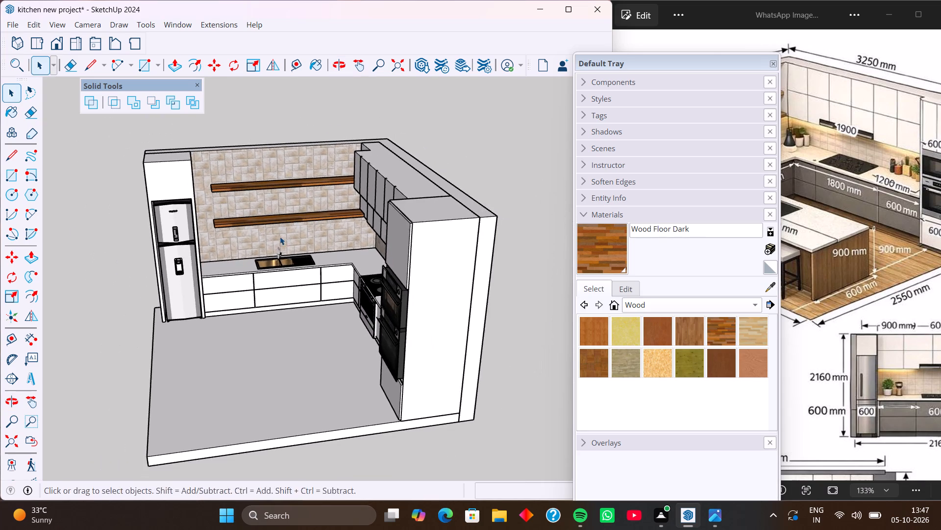
{"action": "middle_click_drag", "start_coordinate": [278, 238], "coordinate": [404, 212]}
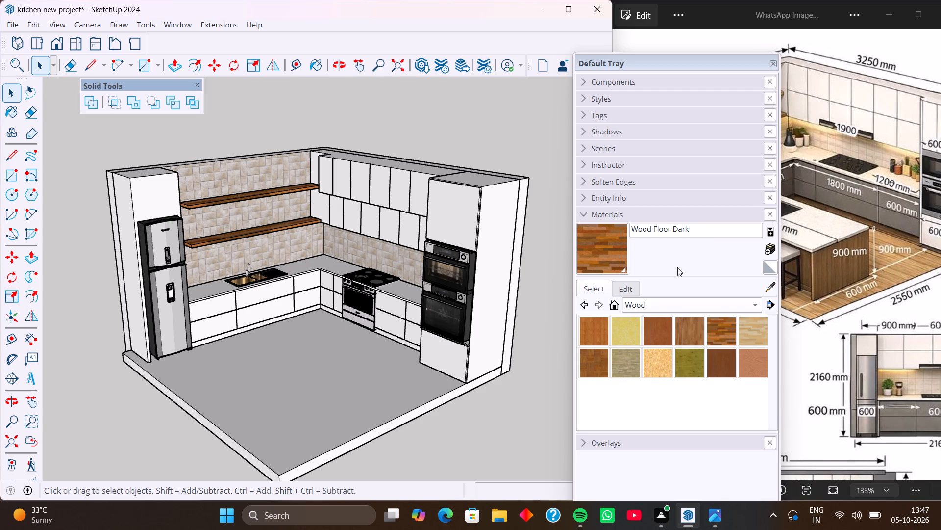
{"action": "left_click", "coordinate": [326, 387]}
{"action": "double_click", "coordinate": [326, 387]}
{"action": "left_click", "coordinate": [325, 387]}
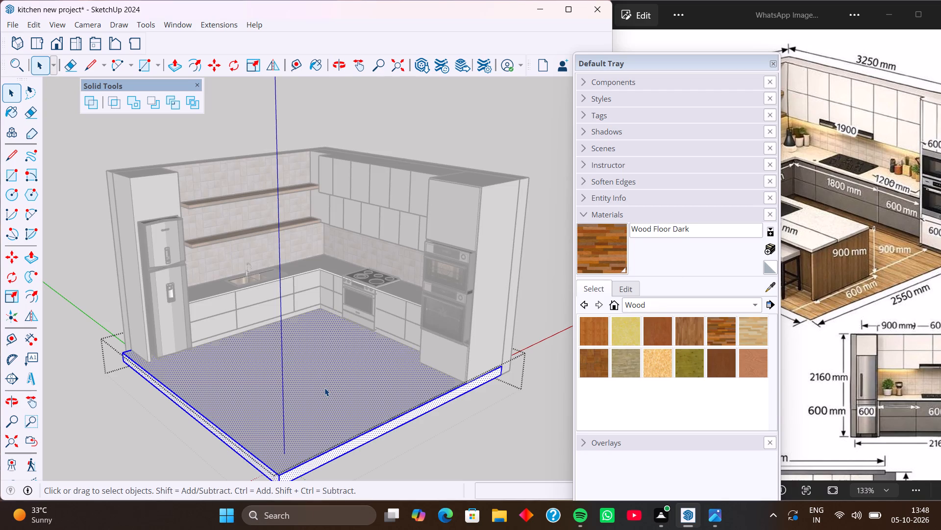
{"action": "left_click", "coordinate": [324, 388]}
{"action": "left_click", "coordinate": [305, 390]}
{"action": "middle_click_drag", "start_coordinate": [338, 384], "coordinate": [294, 388]}
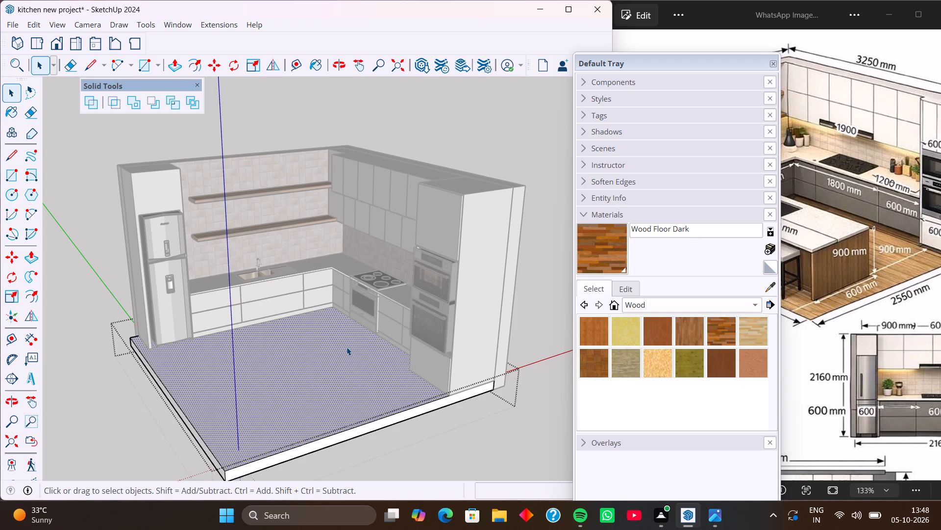
{"action": "left_click", "coordinate": [757, 305]}
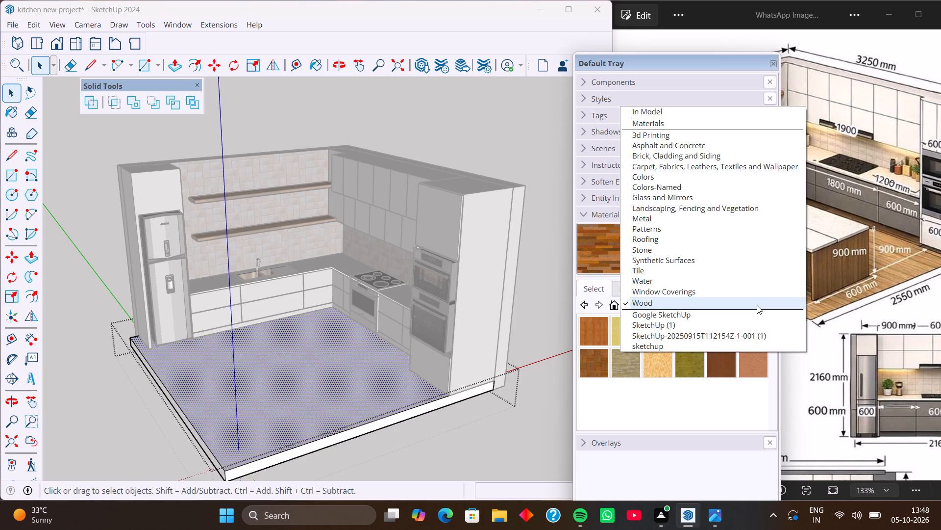
{"action": "left_click", "coordinate": [670, 271]}
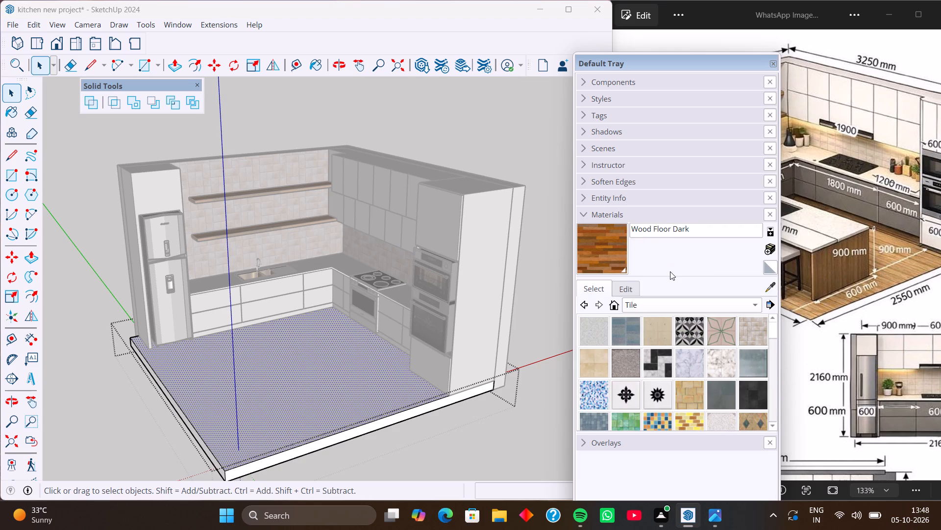
{"action": "scroll", "coordinate": [664, 348], "scroll_direction": "down", "scroll_amount": 5}
{"action": "left_click", "coordinate": [626, 332]}
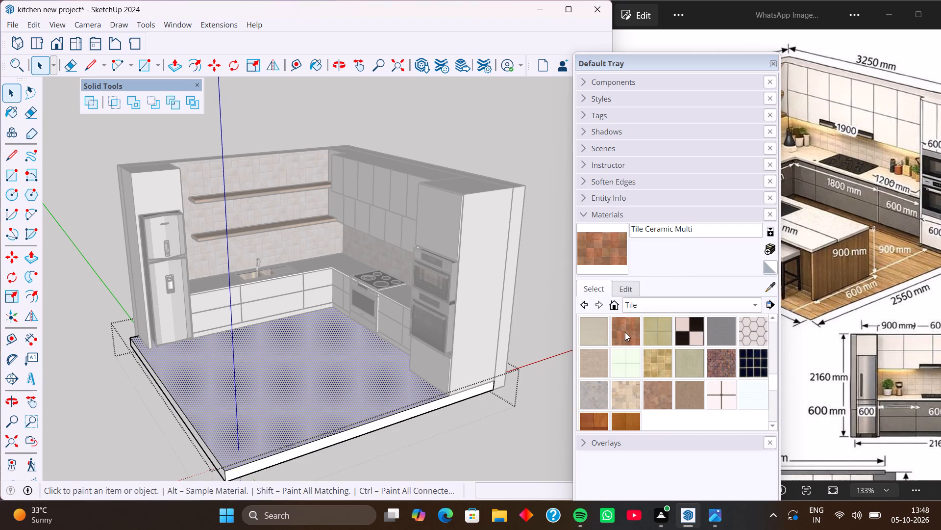
{"action": "left_click", "coordinate": [379, 377]}
{"action": "middle_click_drag", "start_coordinate": [335, 350], "coordinate": [333, 377]}
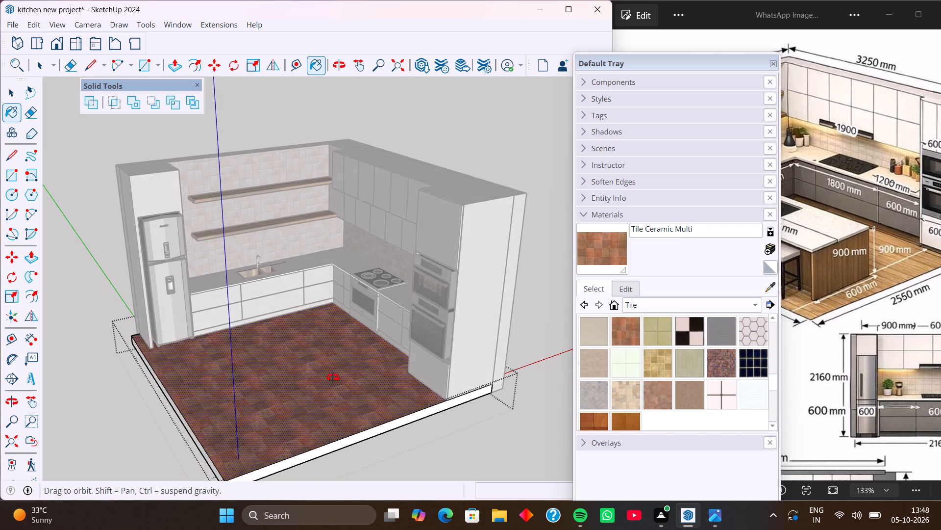
{"action": "middle_click_drag", "start_coordinate": [333, 377], "coordinate": [240, 384]}
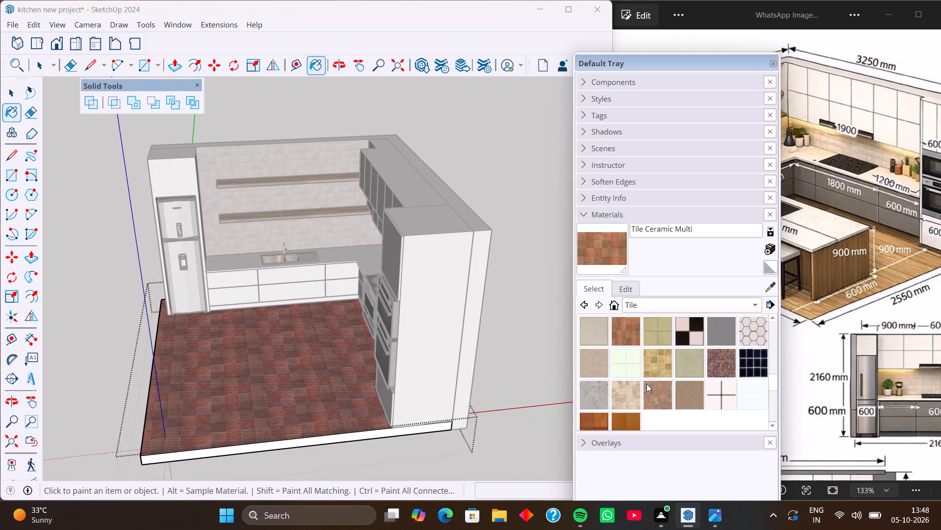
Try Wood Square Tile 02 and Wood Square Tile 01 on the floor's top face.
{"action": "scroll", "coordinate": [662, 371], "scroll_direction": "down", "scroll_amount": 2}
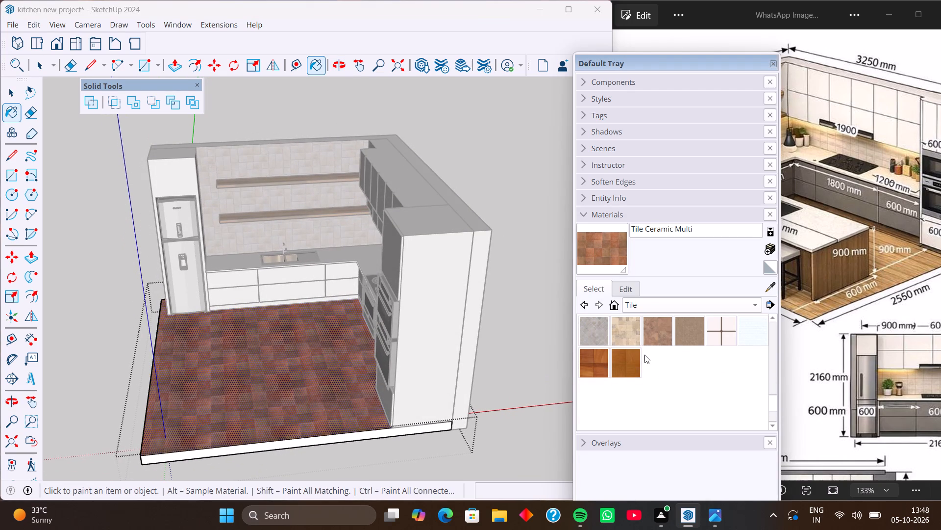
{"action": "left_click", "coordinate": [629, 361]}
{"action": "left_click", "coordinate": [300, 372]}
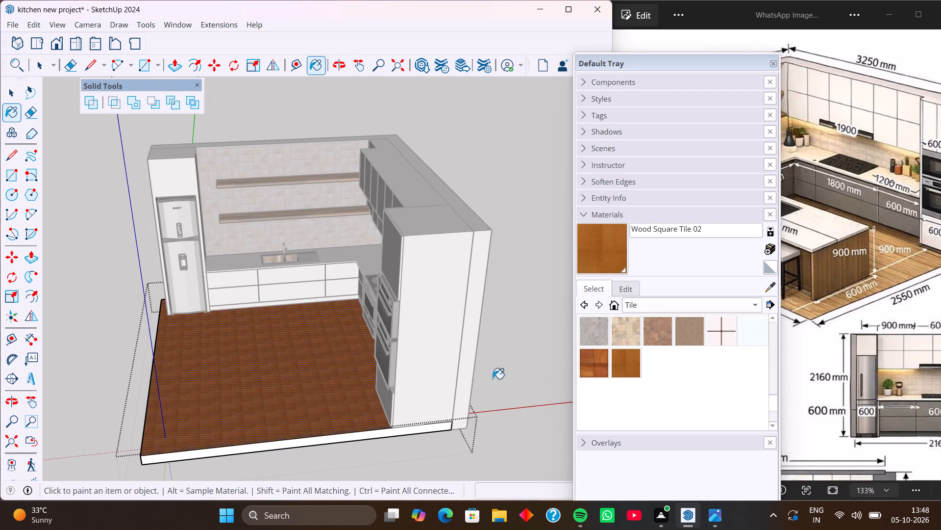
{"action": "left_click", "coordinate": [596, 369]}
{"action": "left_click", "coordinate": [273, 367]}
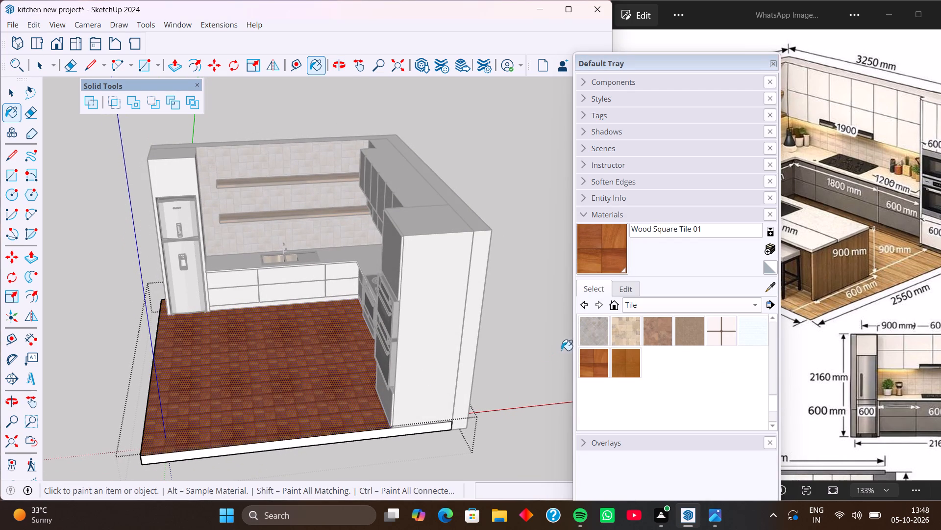
Repaint the floor's top face with Tile Ceramic Multi.
{"action": "scroll", "coordinate": [609, 344], "scroll_direction": "up", "scroll_amount": 2}
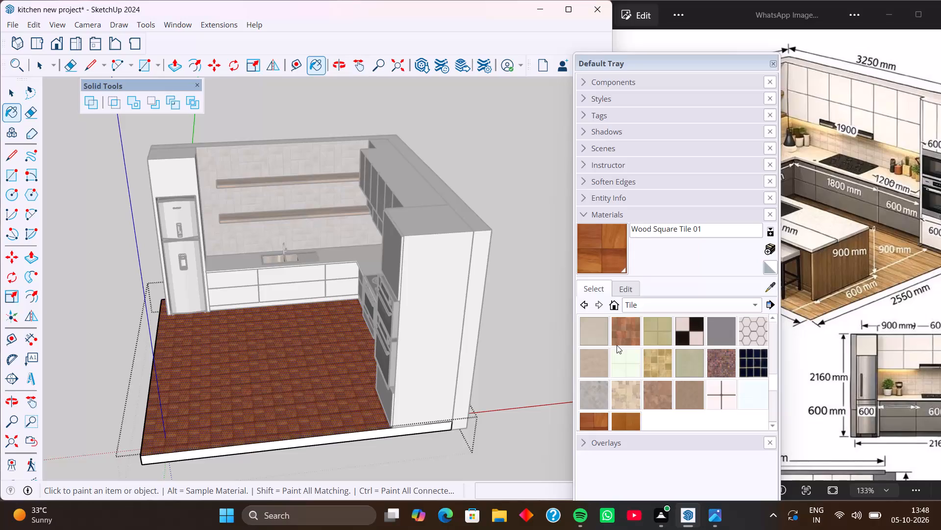
{"action": "left_click", "coordinate": [621, 336]}
{"action": "left_click", "coordinate": [324, 371]}
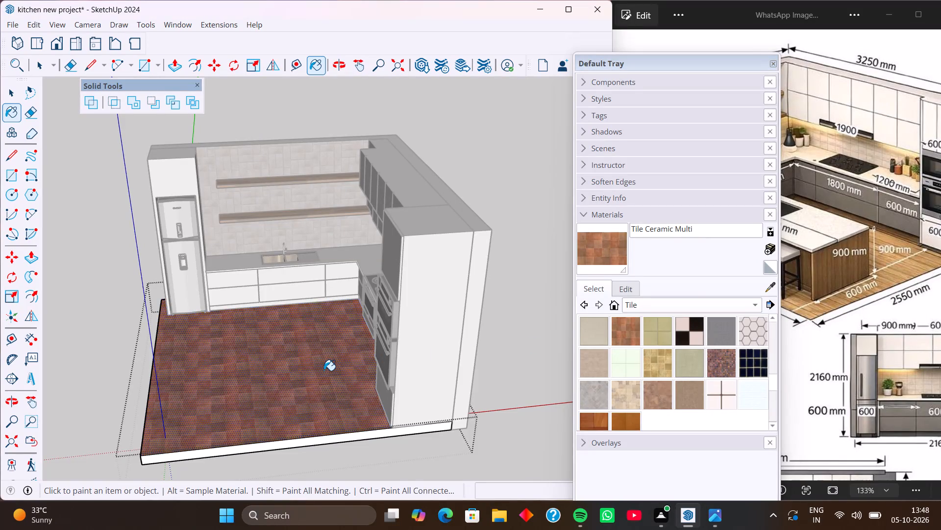
Browse the Tile collection for alternative floor materials.
{"action": "scroll", "coordinate": [332, 360], "scroll_direction": "down", "scroll_amount": 4}
{"action": "scroll", "coordinate": [664, 371], "scroll_direction": "up", "scroll_amount": 2}
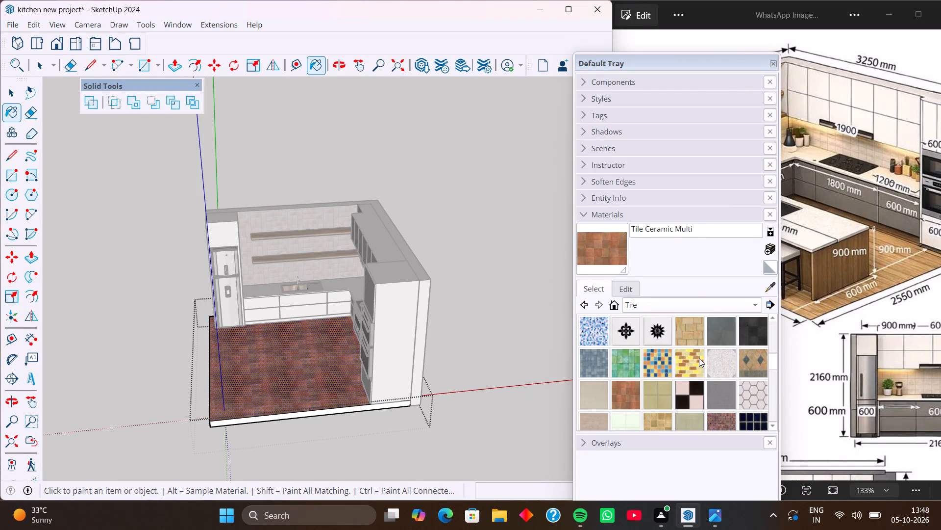
{"action": "scroll", "coordinate": [700, 358], "scroll_direction": "up", "scroll_amount": 7}
{"action": "scroll", "coordinate": [686, 361], "scroll_direction": "down", "scroll_amount": 4}
Close the Default Tray and leave the floor slab's editing mode.
{"action": "left_click", "coordinate": [774, 66]}
{"action": "key", "text": "space"}
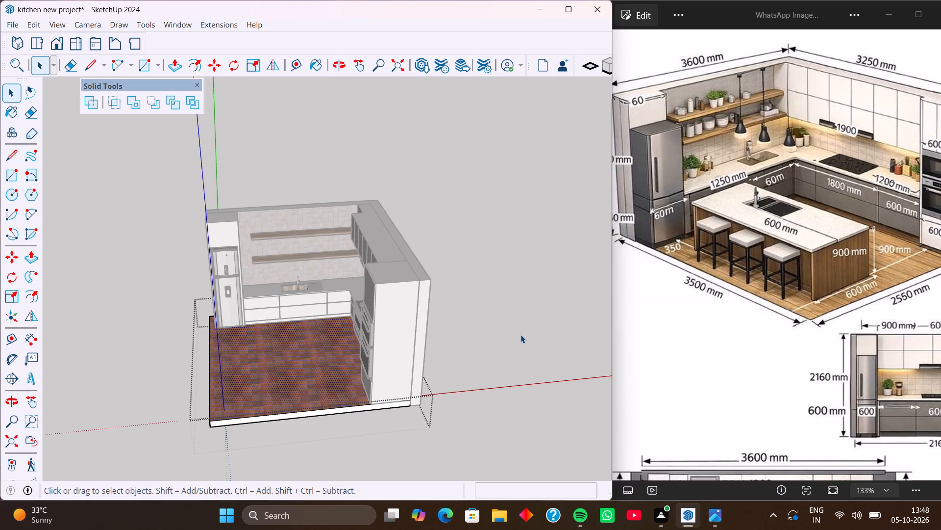
{"action": "left_click", "coordinate": [520, 335]}
Examine the tiled floor, wood shelves and backsplash walls of the kitchen from several angles.
{"action": "scroll", "coordinate": [450, 336], "scroll_direction": "down", "scroll_amount": 3}
{"action": "middle_click_drag", "start_coordinate": [370, 361], "coordinate": [377, 415]}
{"action": "scroll", "coordinate": [336, 354], "scroll_direction": "up", "scroll_amount": 4}
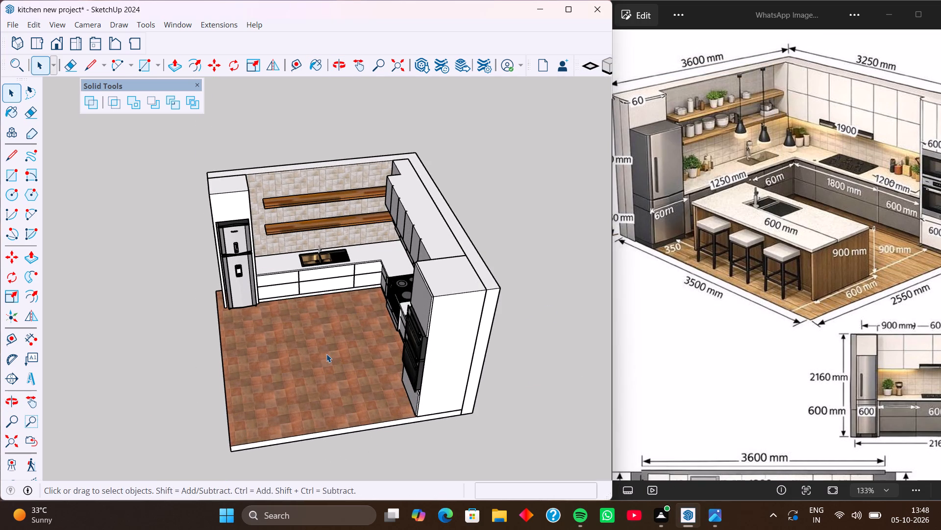
{"action": "middle_click_drag", "start_coordinate": [326, 354], "coordinate": [366, 242]}
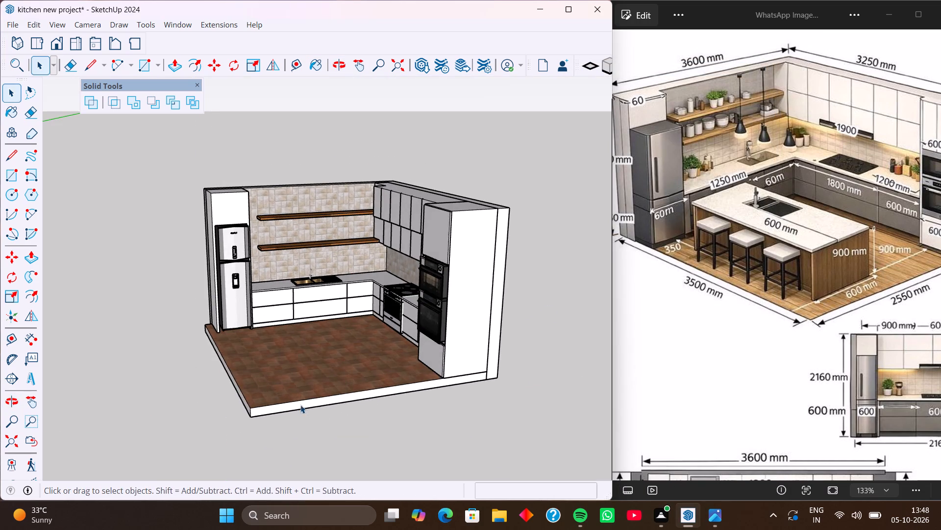
{"action": "middle_click_drag", "start_coordinate": [309, 403], "coordinate": [479, 407]}
{"action": "middle_click_drag", "start_coordinate": [370, 348], "coordinate": [458, 353]}
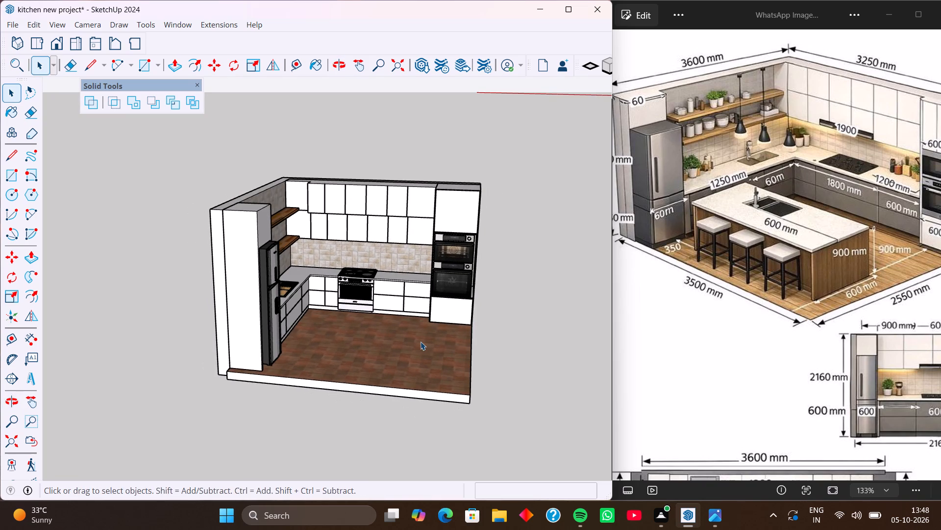
{"action": "middle_click_drag", "start_coordinate": [427, 346], "coordinate": [302, 365]}
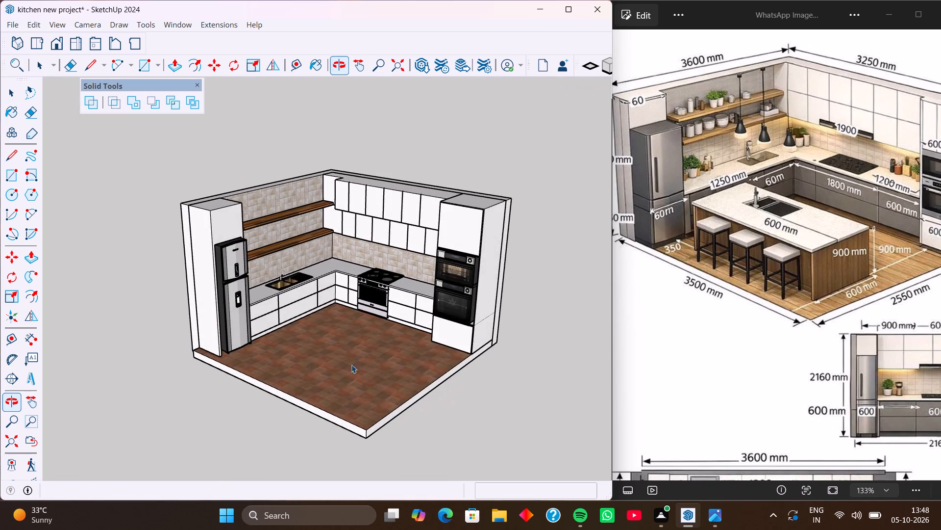
{"action": "middle_click_drag", "start_coordinate": [366, 361], "coordinate": [275, 371]}
{"action": "middle_click_drag", "start_coordinate": [347, 366], "coordinate": [271, 375]}
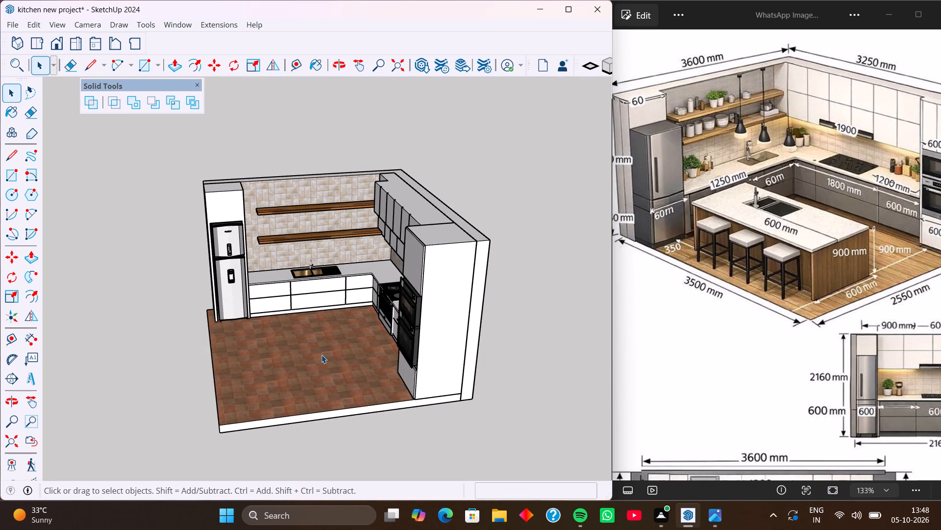
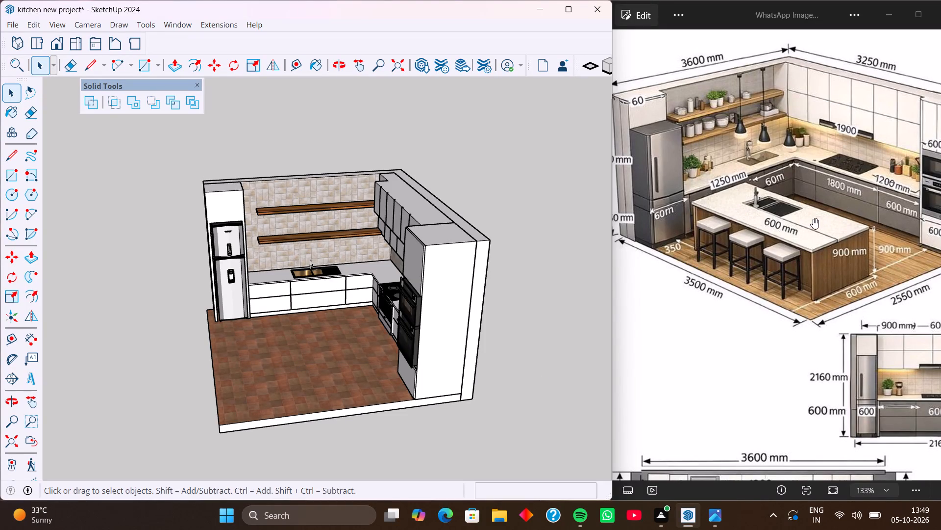
Open 3D Warehouse and clear the "kitchen sink" search text.
{"action": "left_click", "coordinate": [179, 25]}
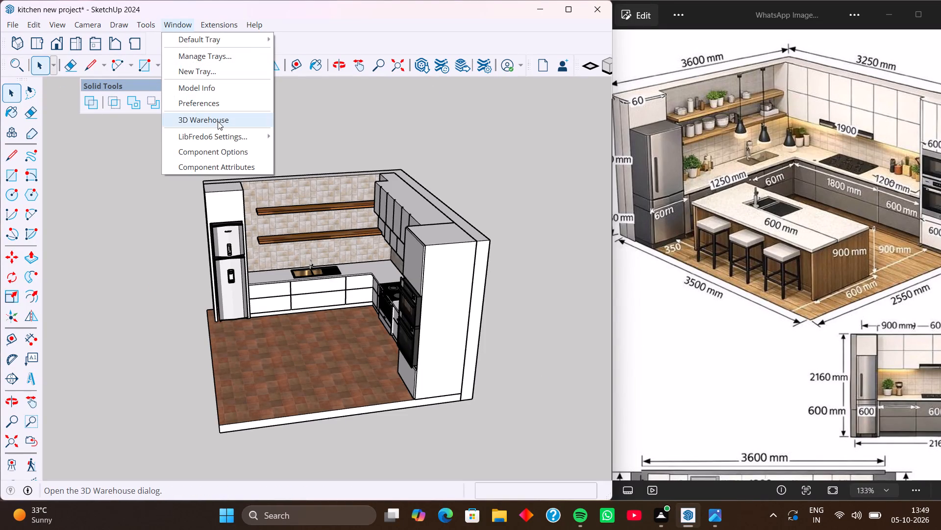
{"action": "left_click", "coordinate": [218, 121]}
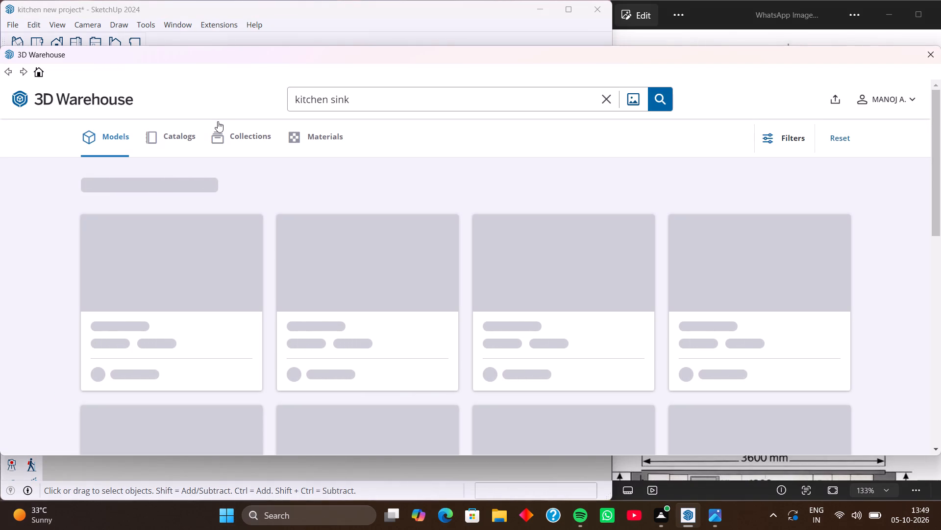
{"action": "left_click", "coordinate": [399, 99]}
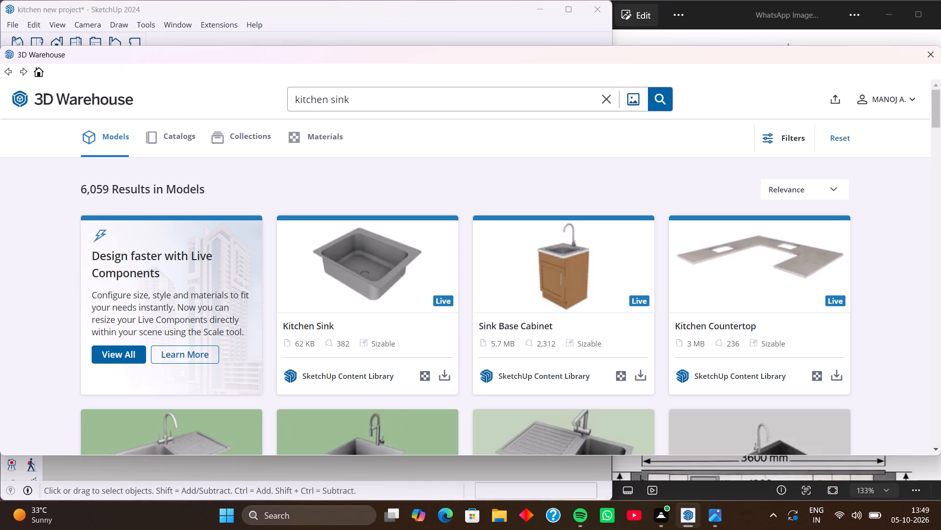
{"action": "key", "text": "BackSpace"}
{"action": "key", "text": "BackSpace"}
{"action": "key", "text": "BackSpace"}
{"action": "key", "text": "BackSpace"}
{"action": "key", "text": "BackSpace"}
{"action": "key", "text": "BackSpace"}
{"action": "key", "text": "BackSpace"}
{"action": "key", "text": "BackSpace"}
{"action": "key", "text": "BackSpace"}
{"action": "key", "text": "BackSpace"}
{"action": "key", "text": "BackSpace"}
{"action": "key", "text": "BackSpace"}
{"action": "key", "text": "BackSpace"}
{"action": "key", "text": "BackSpace"}
{"action": "key", "text": "BackSpace"}
{"action": "key", "text": "BackSpace"}
{"action": "key", "text": "BackSpace"}
{"action": "key", "text": "BackSpace"}
{"action": "key", "text": "BackSpace"}
{"action": "key", "text": "BackSpace"}
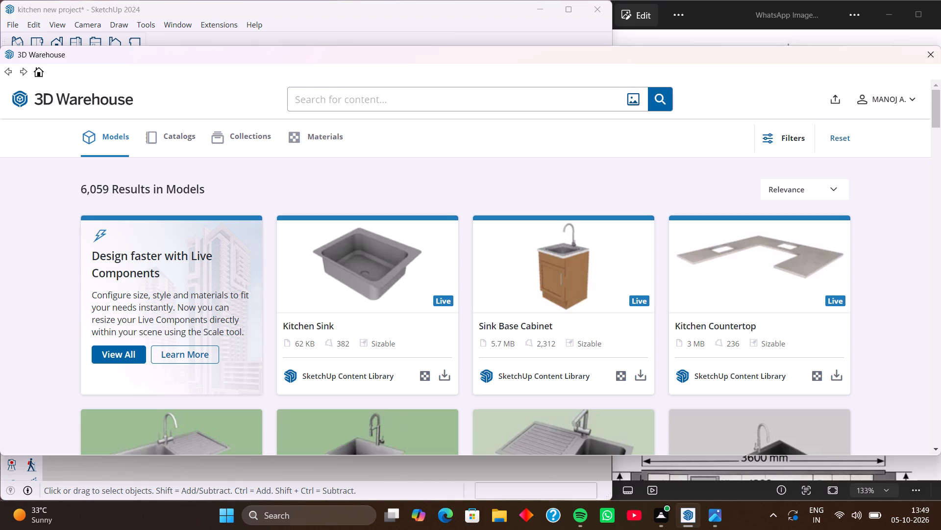
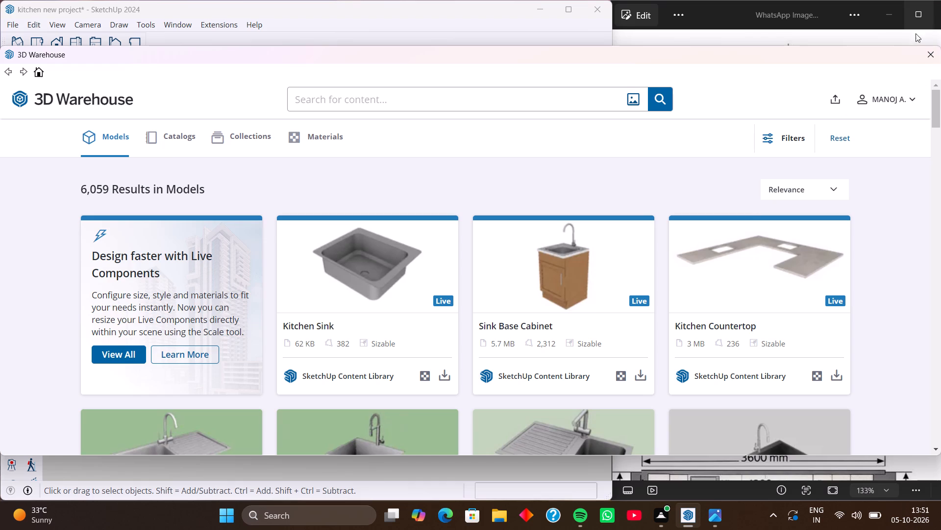
Reopen 3D Warehouse and search the models for "spices".
{"action": "left_click", "coordinate": [930, 54]}
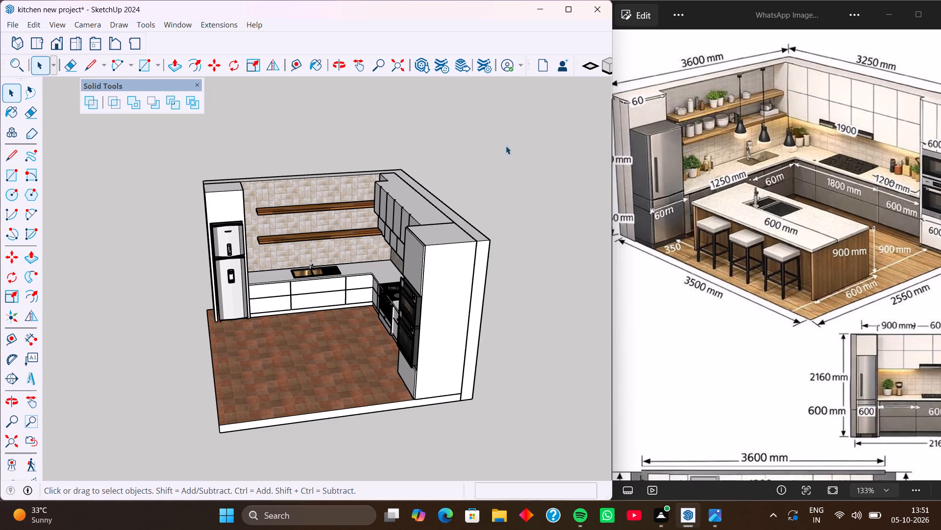
{"action": "left_click", "coordinate": [182, 28]}
{"action": "left_click", "coordinate": [222, 122]}
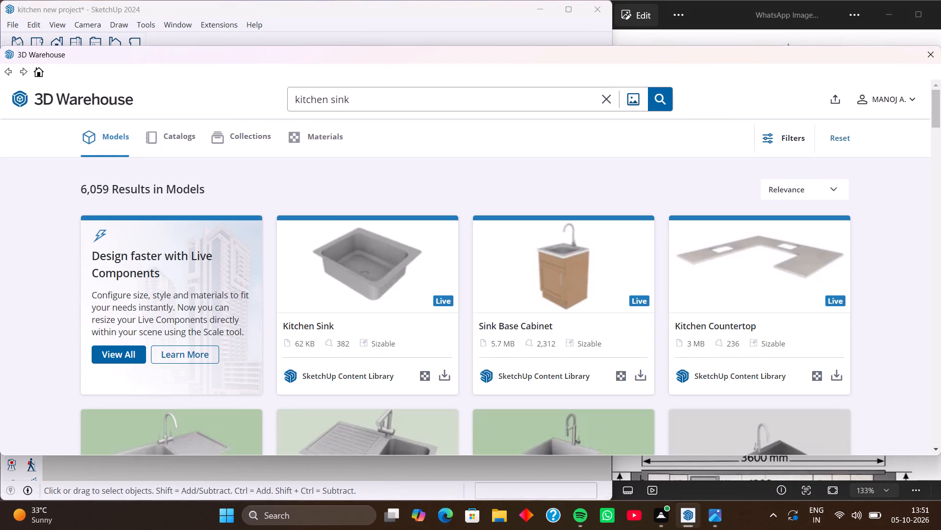
{"action": "left_click", "coordinate": [367, 100]}
{"action": "key", "text": "BackSpace"}
{"action": "key", "text": "BackSpace"}
{"action": "key", "text": "BackSpace"}
{"action": "key", "text": "BackSpace"}
{"action": "key", "text": "BackSpace"}
{"action": "key", "text": "BackSpace"}
{"action": "key", "text": "BackSpace"}
{"action": "key", "text": "BackSpace"}
{"action": "key", "text": "BackSpace"}
{"action": "key", "text": "BackSpace"}
{"action": "key", "text": "BackSpace"}
{"action": "key", "text": "BackSpace"}
{"action": "key", "text": "BackSpace"}
{"action": "key", "text": "BackSpace"}
{"action": "key", "text": "BackSpace"}
{"action": "key", "text": "BackSpace"}
{"action": "key", "text": "BackSpace"}
{"action": "key", "text": "BackSpace"}
{"action": "key", "text": "BackSpace"}
{"action": "key", "text": "BackSpace"}
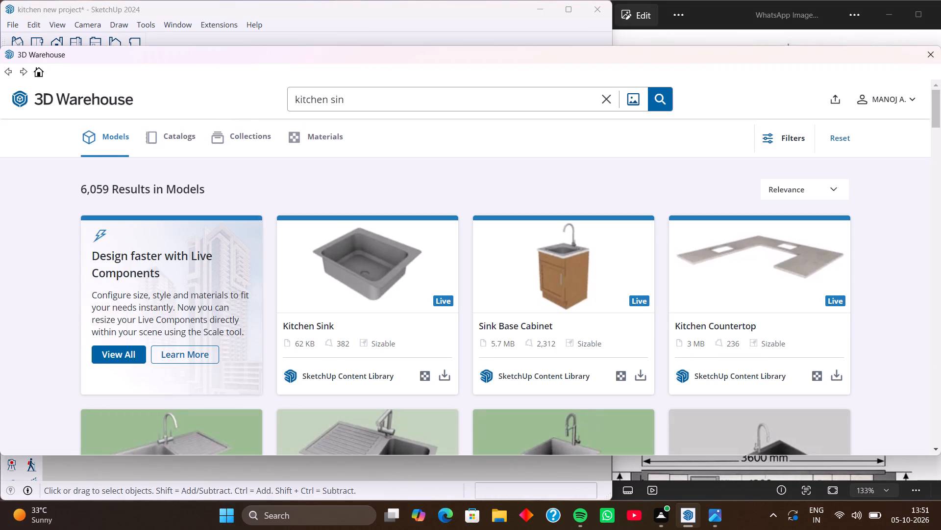
{"action": "type", "text": "spi"}
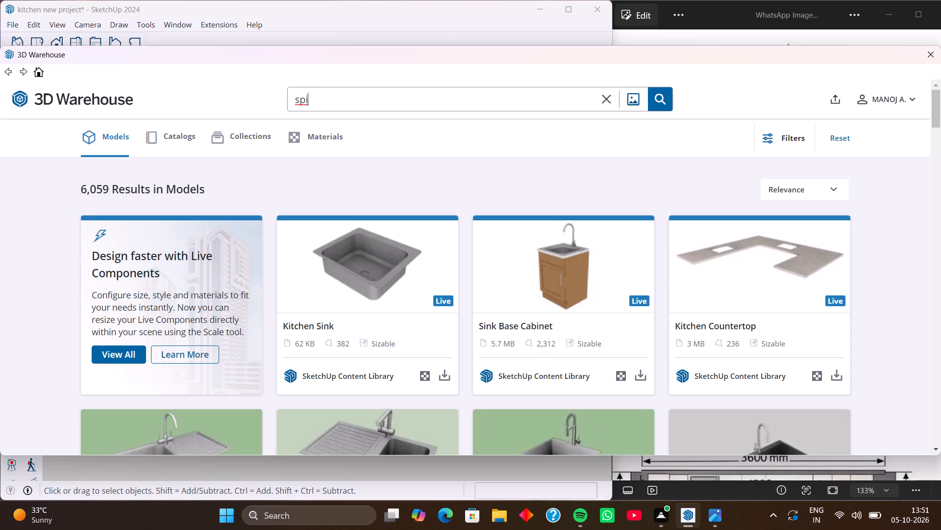
{"action": "type", "text": "ces"}
{"action": "key", "text": "Return"}
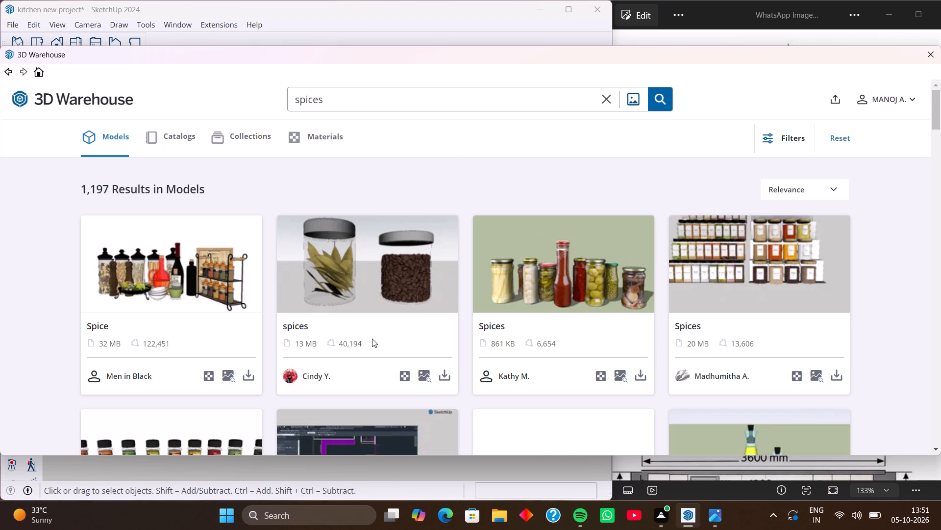
Look through the first batch of spices models for jars or bottles that suit the kitchen shelves.
{"action": "scroll", "coordinate": [186, 285], "scroll_direction": "down", "scroll_amount": 2}
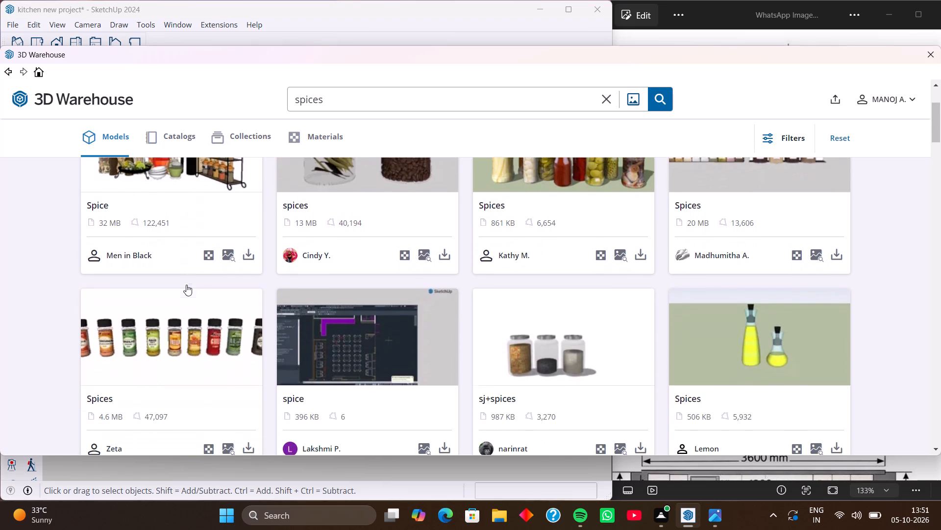
{"action": "scroll", "coordinate": [379, 314], "scroll_direction": "down", "scroll_amount": 5}
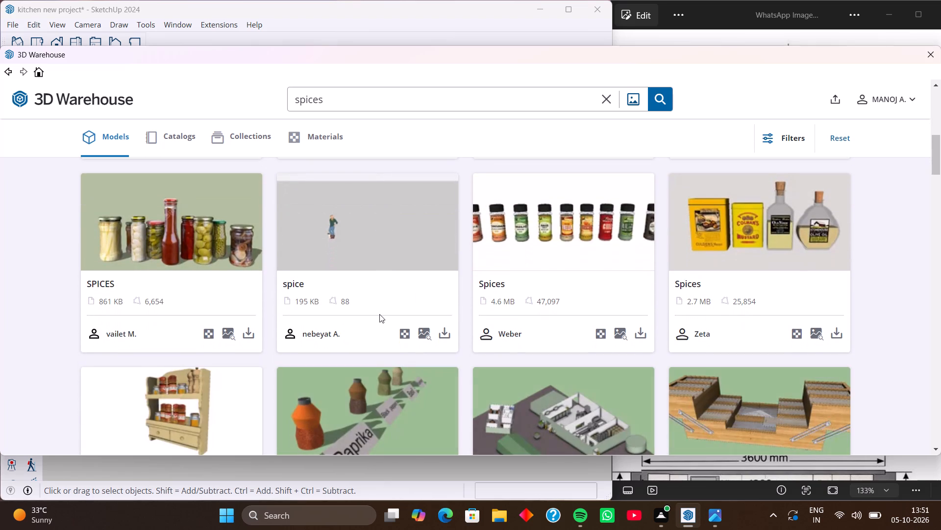
{"action": "scroll", "coordinate": [379, 314], "scroll_direction": "down", "scroll_amount": 5}
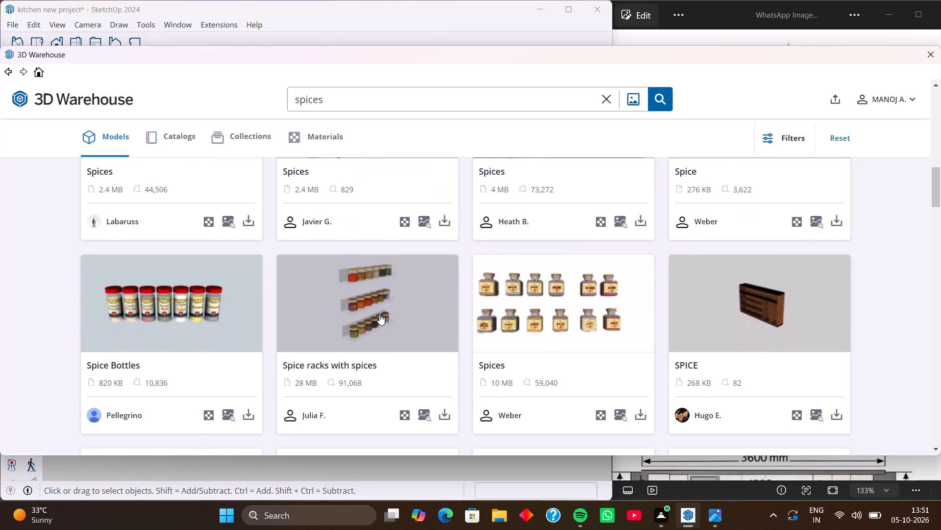
{"action": "scroll", "coordinate": [379, 314], "scroll_direction": "down", "scroll_amount": 3}
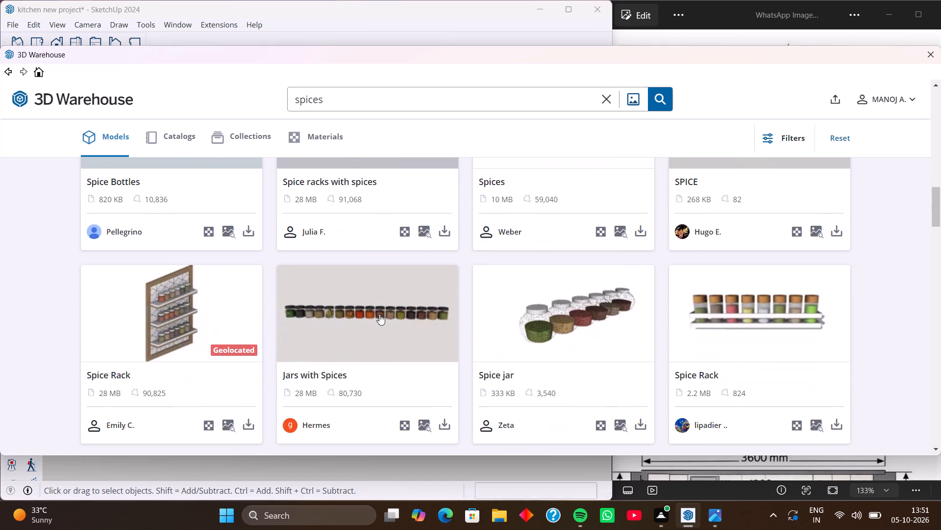
{"action": "scroll", "coordinate": [379, 314], "scroll_direction": "down", "scroll_amount": 2}
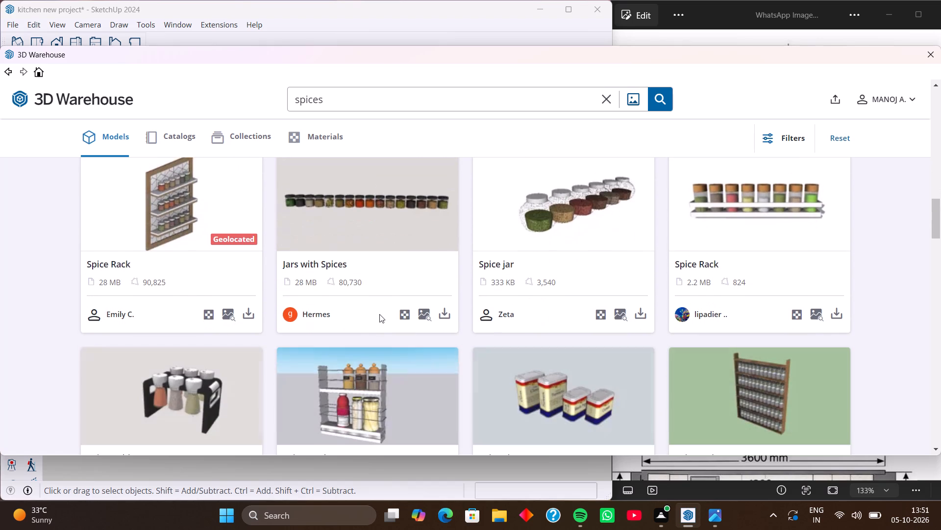
{"action": "scroll", "coordinate": [379, 314], "scroll_direction": "down", "scroll_amount": 5}
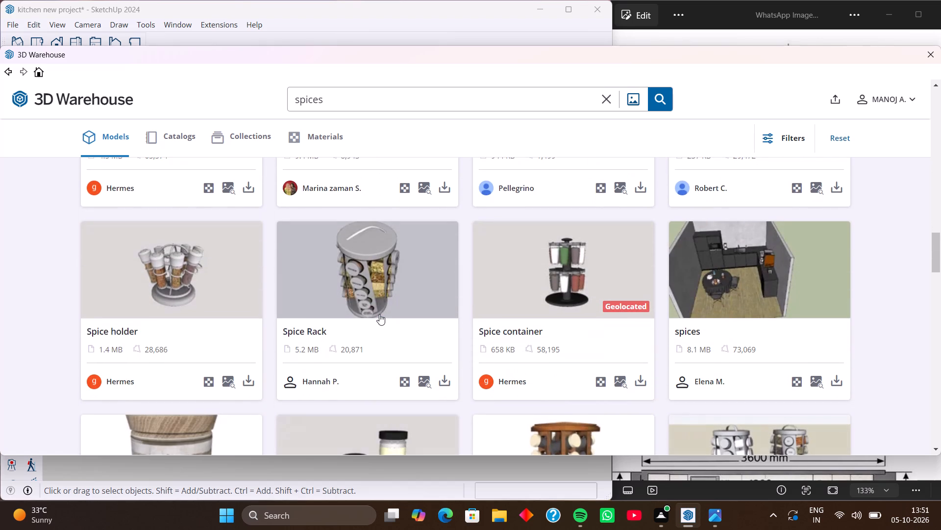
{"action": "scroll", "coordinate": [379, 314], "scroll_direction": "down", "scroll_amount": 4}
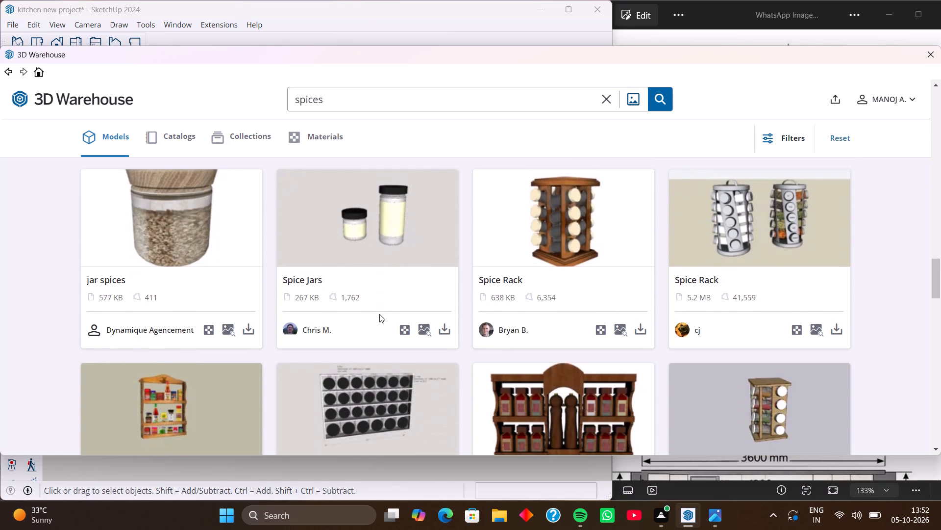
{"action": "scroll", "coordinate": [379, 314], "scroll_direction": "down", "scroll_amount": 3}
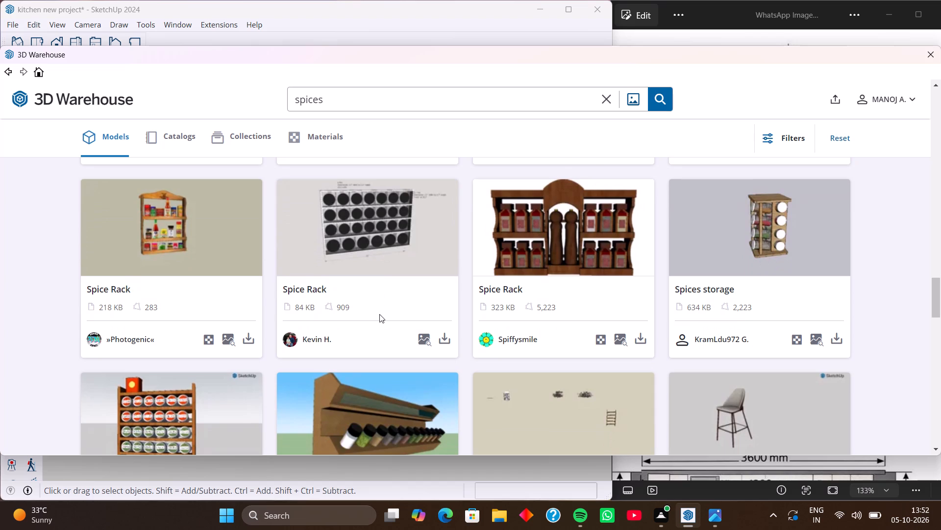
{"action": "scroll", "coordinate": [379, 314], "scroll_direction": "down", "scroll_amount": 2}
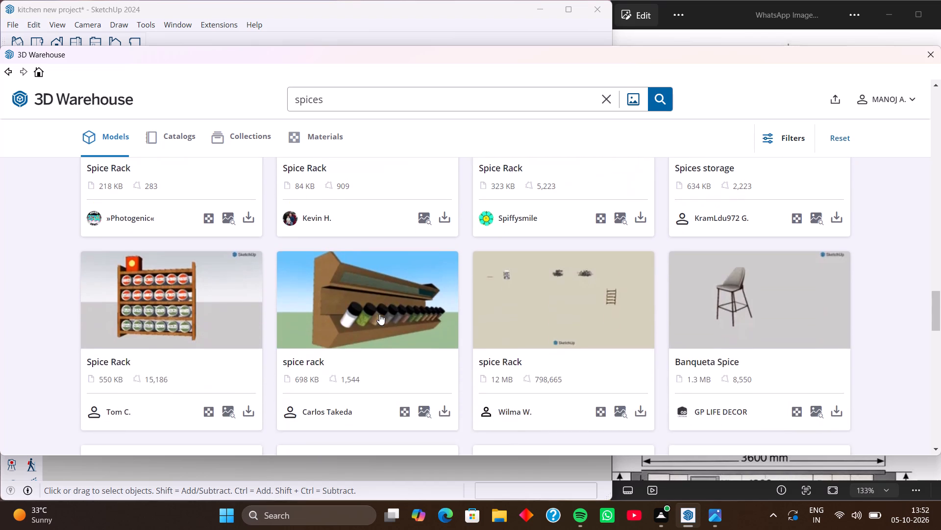
{"action": "scroll", "coordinate": [379, 314], "scroll_direction": "down", "scroll_amount": 7}
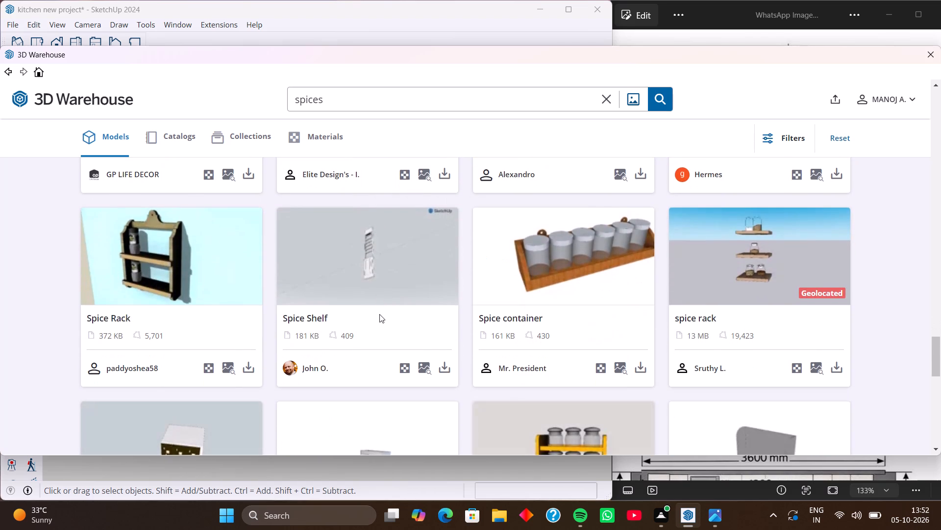
{"action": "scroll", "coordinate": [379, 314], "scroll_direction": "down", "scroll_amount": 7}
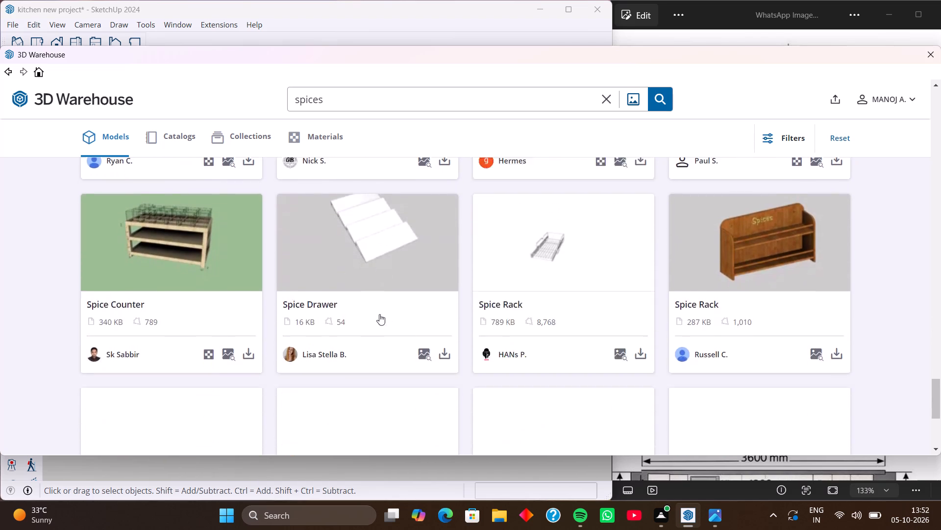
{"action": "scroll", "coordinate": [379, 314], "scroll_direction": "down", "scroll_amount": 3}
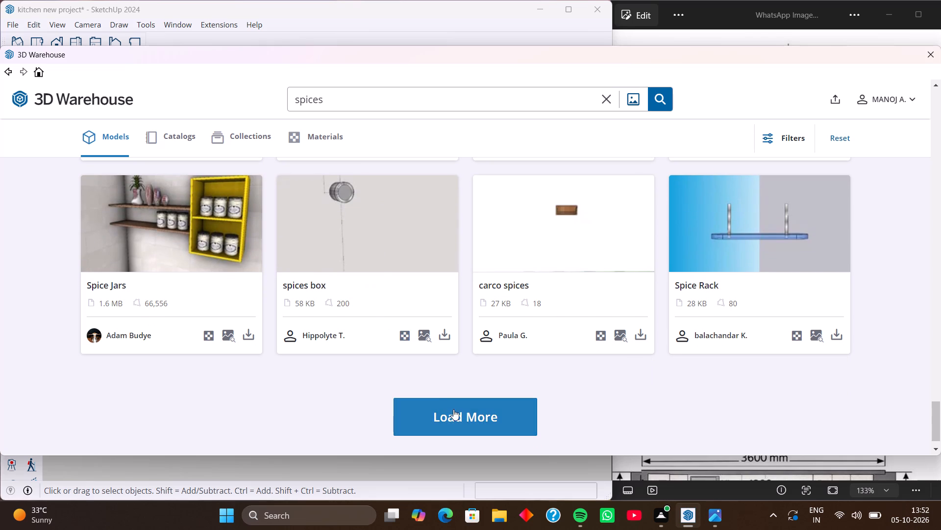
Load more spices results and examine the additional models for suitable shelf jars.
{"action": "left_click", "coordinate": [453, 409]}
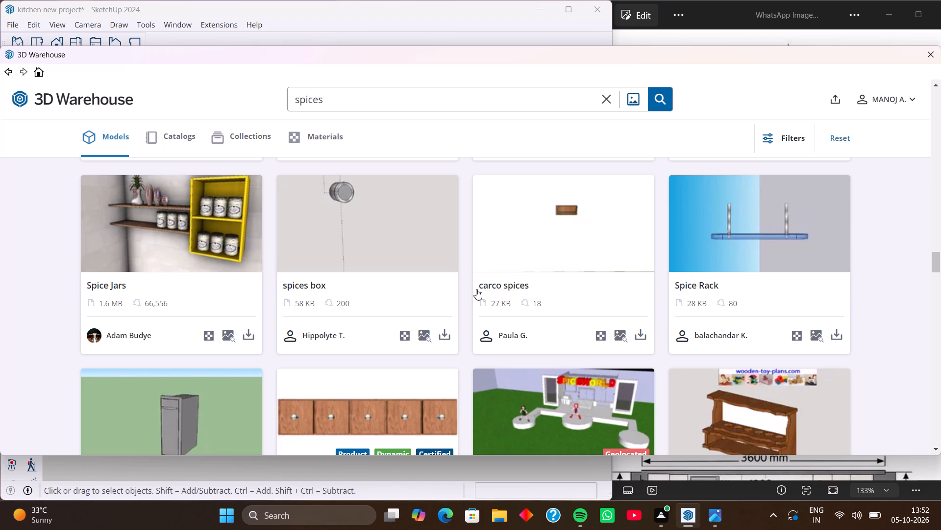
{"action": "scroll", "coordinate": [438, 295], "scroll_direction": "down", "scroll_amount": 5}
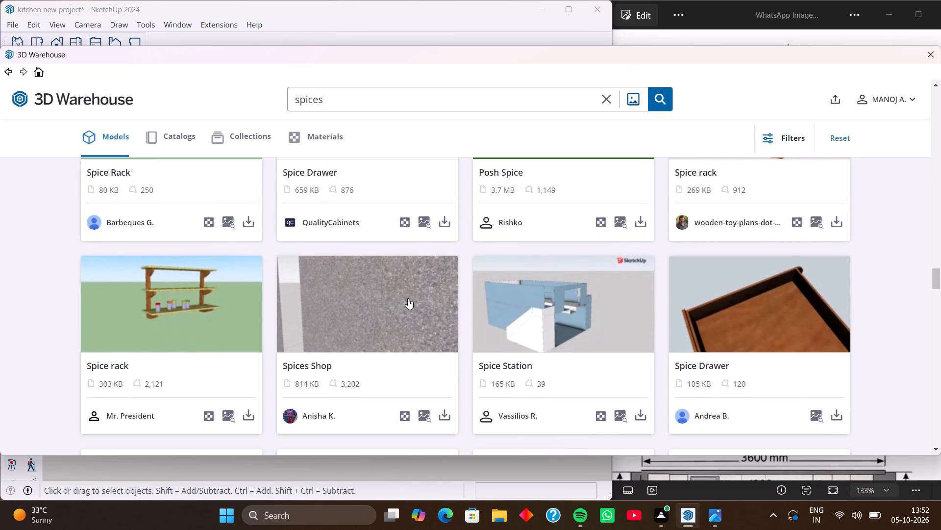
{"action": "scroll", "coordinate": [407, 299], "scroll_direction": "down", "scroll_amount": 3}
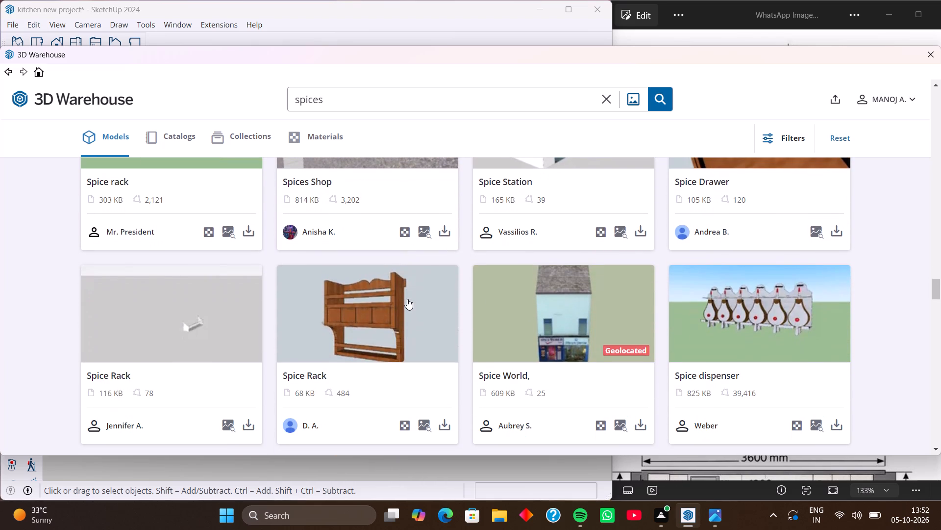
{"action": "scroll", "coordinate": [407, 299], "scroll_direction": "down", "scroll_amount": 4}
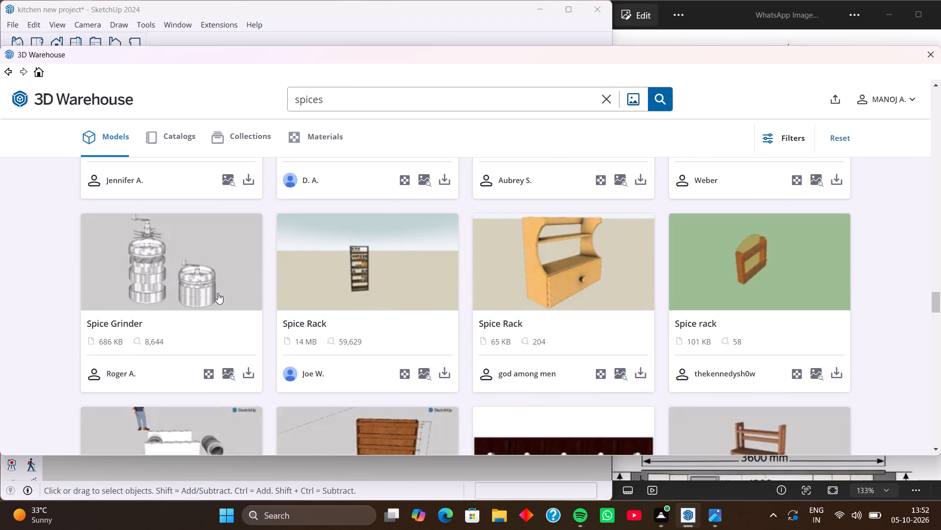
{"action": "scroll", "coordinate": [317, 284], "scroll_direction": "down", "scroll_amount": 3}
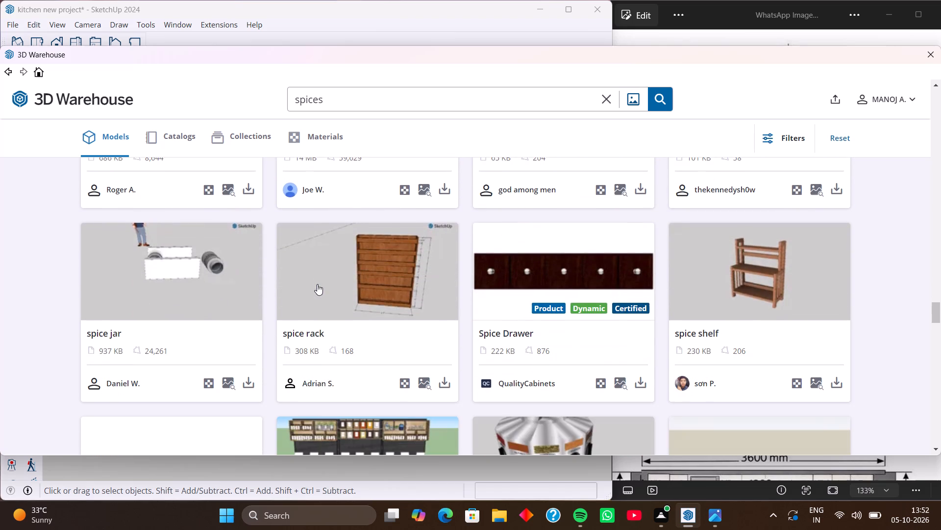
{"action": "scroll", "coordinate": [403, 298], "scroll_direction": "down", "scroll_amount": 4}
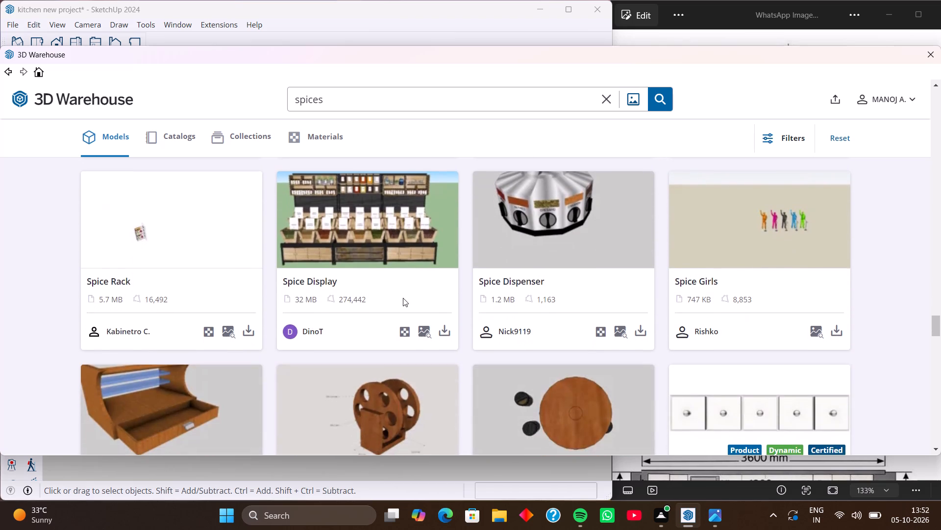
{"action": "scroll", "coordinate": [403, 298], "scroll_direction": "down", "scroll_amount": 10}
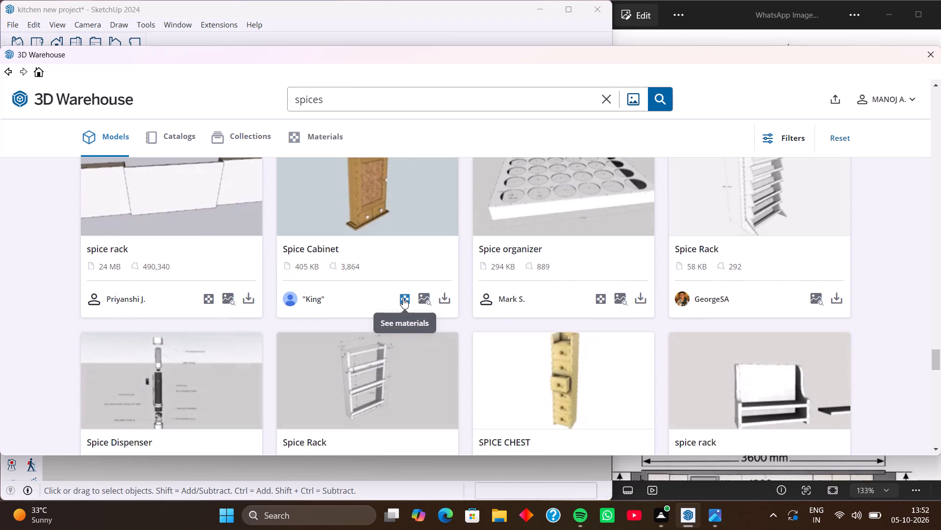
{"action": "scroll", "coordinate": [403, 298], "scroll_direction": "down", "scroll_amount": 6}
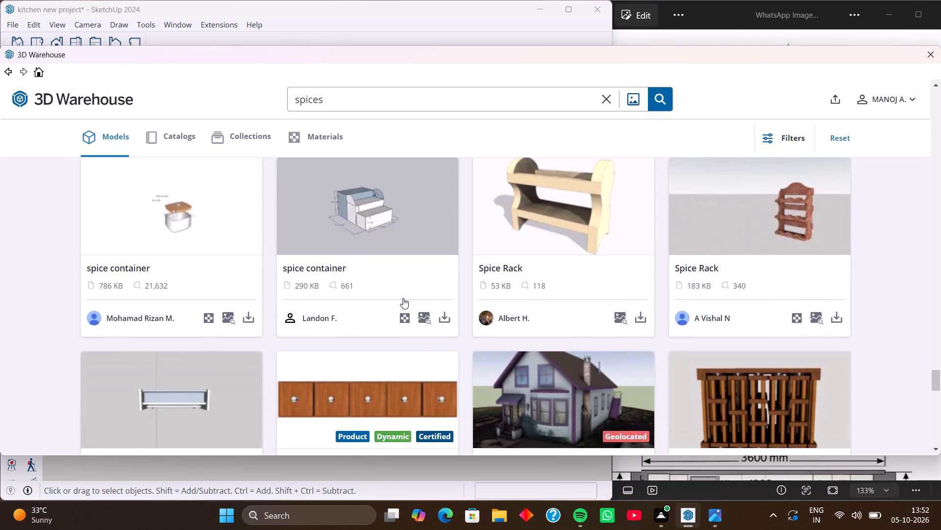
{"action": "scroll", "coordinate": [403, 298], "scroll_direction": "down", "scroll_amount": 10}
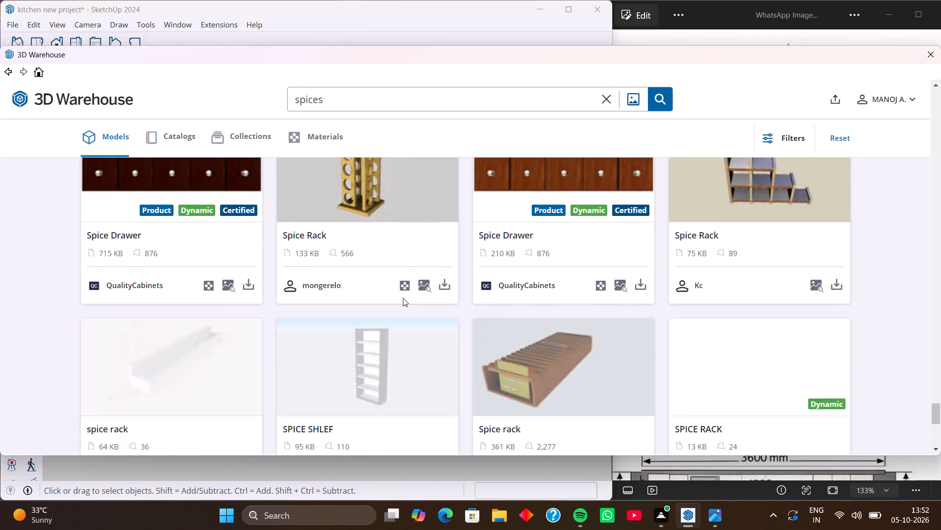
{"action": "scroll", "coordinate": [403, 298], "scroll_direction": "down", "scroll_amount": 8}
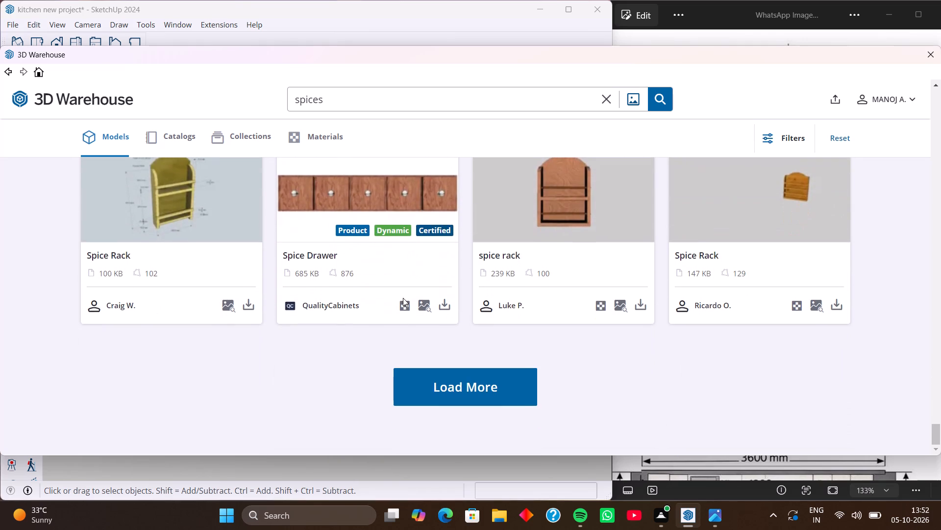
Look back through the loaded spices results up to the first row for a suitable set of shelf jars.
{"action": "scroll", "coordinate": [403, 298], "scroll_direction": "up", "scroll_amount": 20}
{"action": "scroll", "coordinate": [403, 298], "scroll_direction": "up", "scroll_amount": 8}
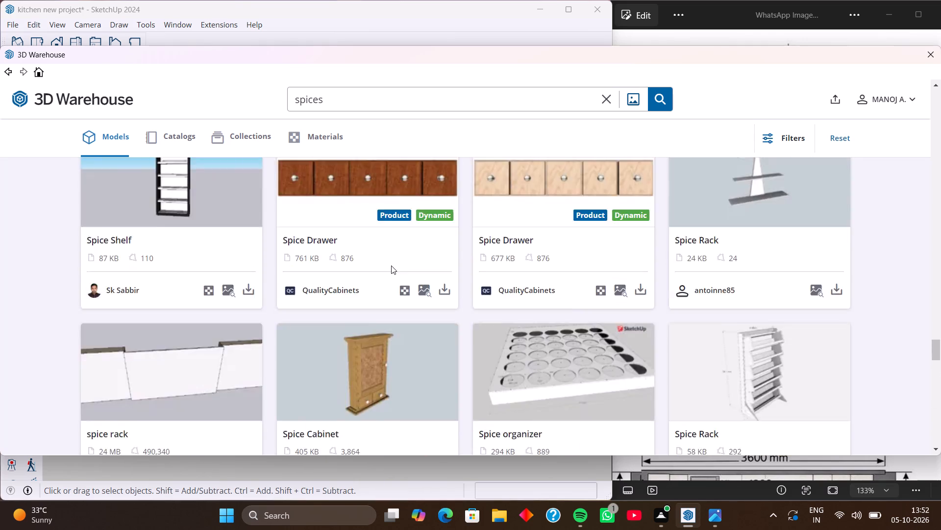
{"action": "scroll", "coordinate": [391, 265], "scroll_direction": "up", "scroll_amount": 20}
{"action": "scroll", "coordinate": [391, 265], "scroll_direction": "up", "scroll_amount": 4}
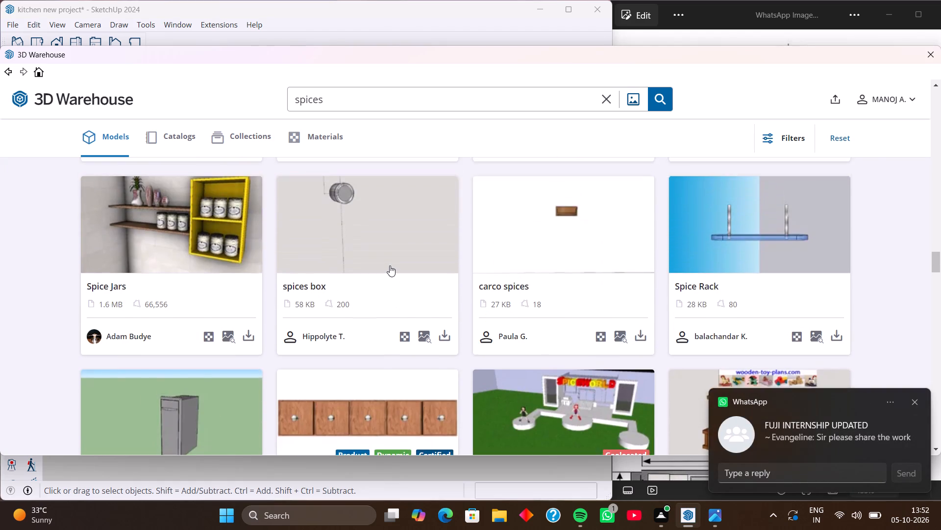
{"action": "scroll", "coordinate": [390, 265], "scroll_direction": "up", "scroll_amount": 3}
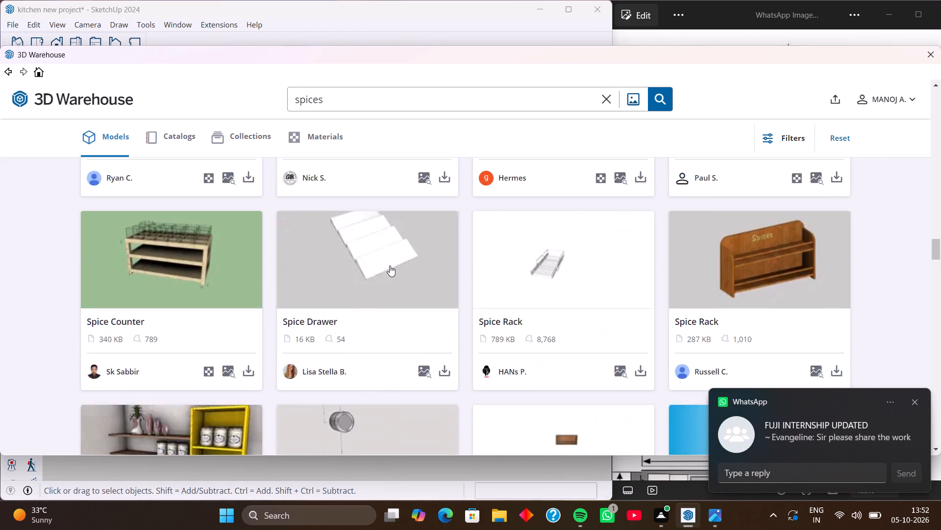
{"action": "scroll", "coordinate": [390, 265], "scroll_direction": "up", "scroll_amount": 9}
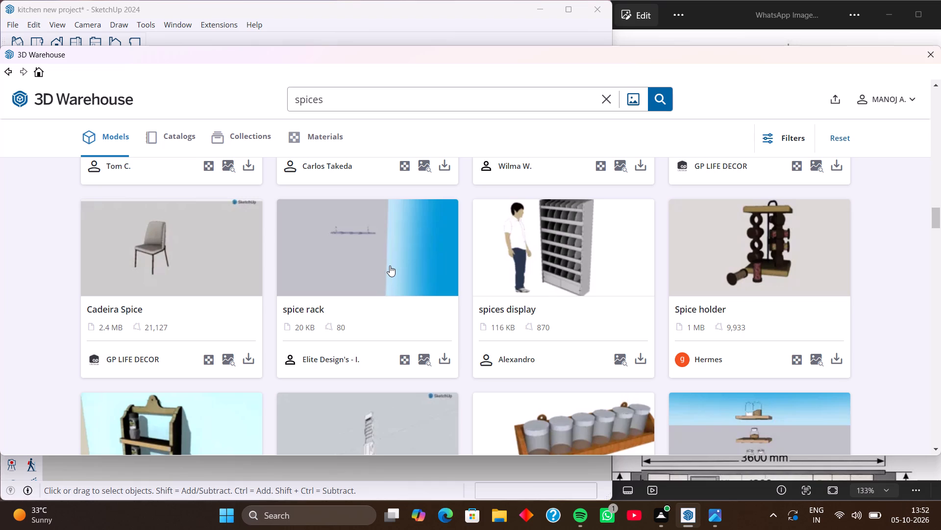
{"action": "scroll", "coordinate": [390, 265], "scroll_direction": "up", "scroll_amount": 11}
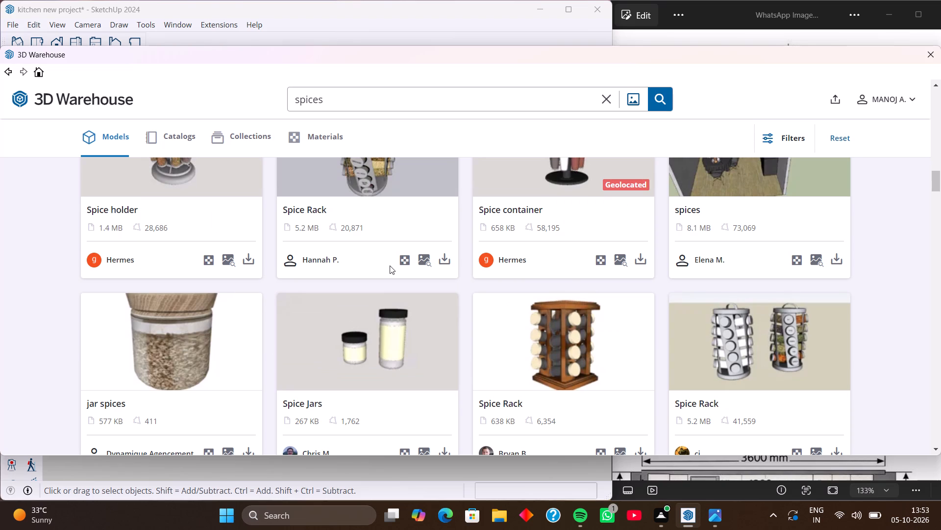
{"action": "scroll", "coordinate": [390, 265], "scroll_direction": "up", "scroll_amount": 4}
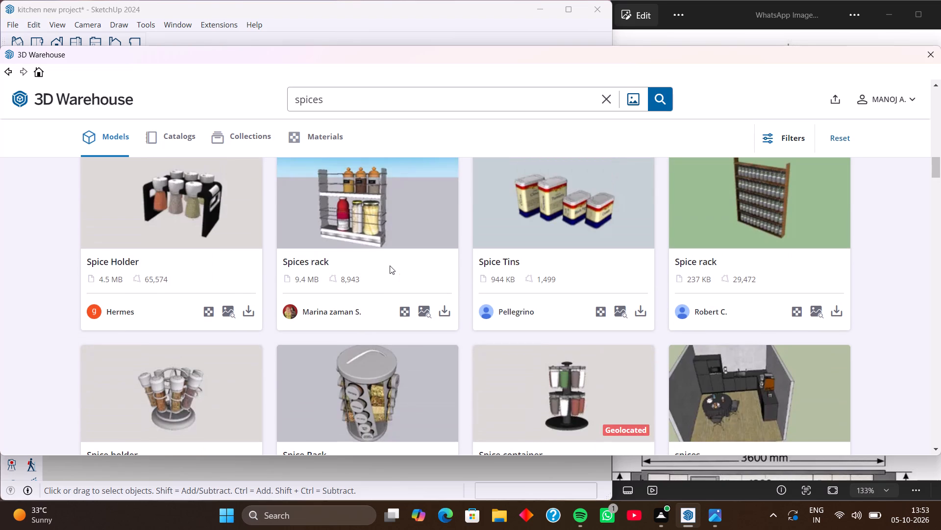
{"action": "scroll", "coordinate": [390, 265], "scroll_direction": "up", "scroll_amount": 6}
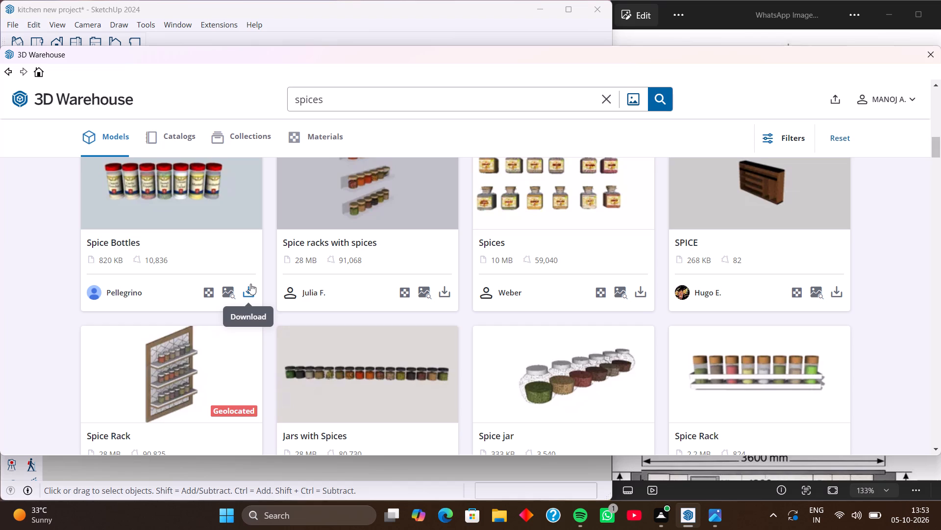
{"action": "scroll", "coordinate": [250, 284], "scroll_direction": "up", "scroll_amount": 2}
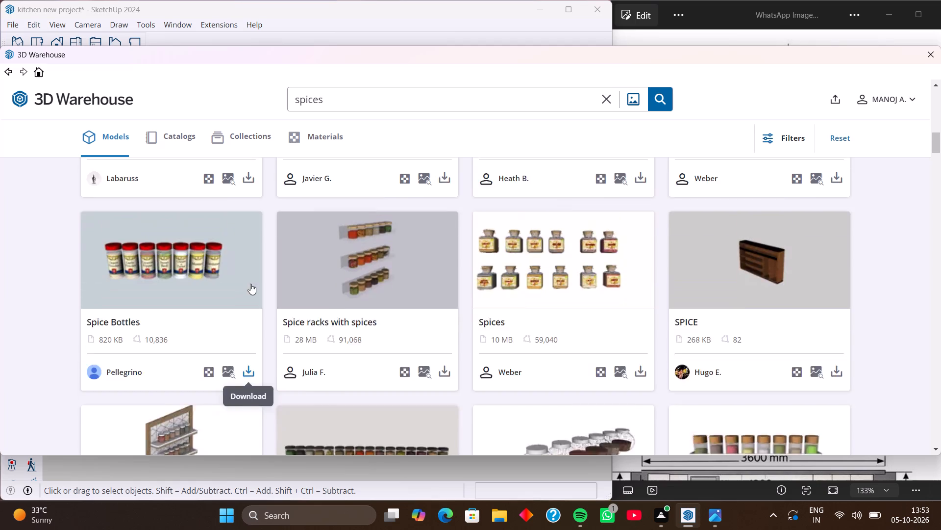
{"action": "scroll", "coordinate": [250, 284], "scroll_direction": "up", "scroll_amount": 3}
{"action": "scroll", "coordinate": [379, 283], "scroll_direction": "up", "scroll_amount": 3}
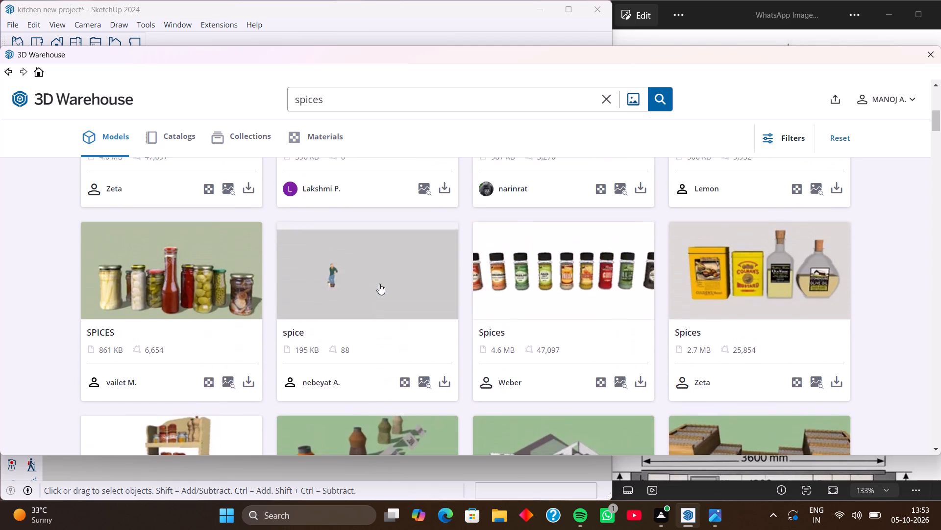
{"action": "scroll", "coordinate": [370, 295], "scroll_direction": "up", "scroll_amount": 1}
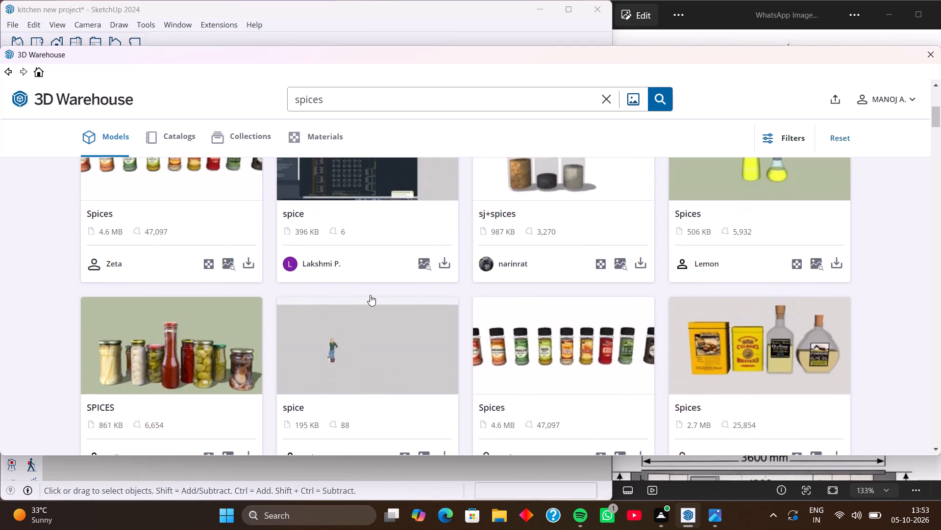
{"action": "scroll", "coordinate": [370, 295], "scroll_direction": "up", "scroll_amount": 5}
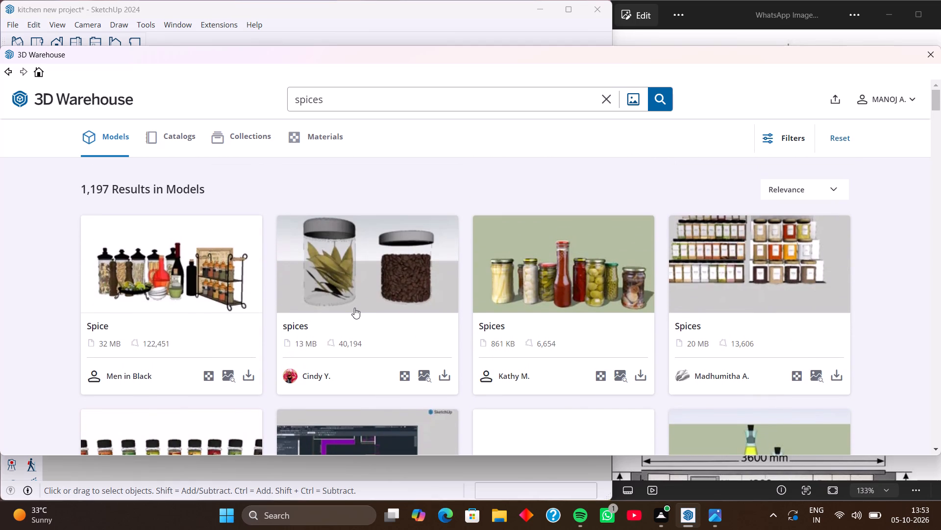
{"action": "scroll", "coordinate": [696, 295], "scroll_direction": "up", "scroll_amount": 3}
Compare the jar and bottle sets in the first few rows of the spices results.
{"action": "scroll", "coordinate": [370, 308], "scroll_direction": "down", "scroll_amount": 5}
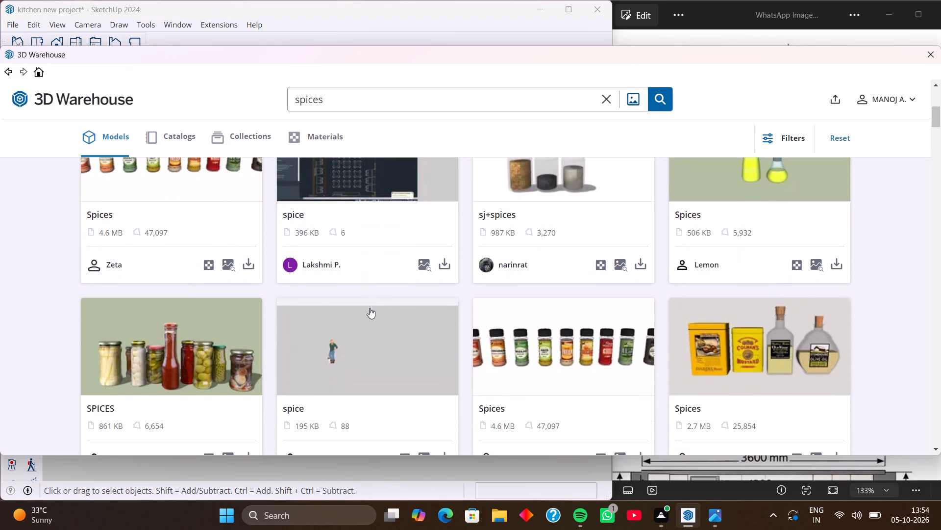
{"action": "scroll", "coordinate": [370, 308], "scroll_direction": "down", "scroll_amount": 3}
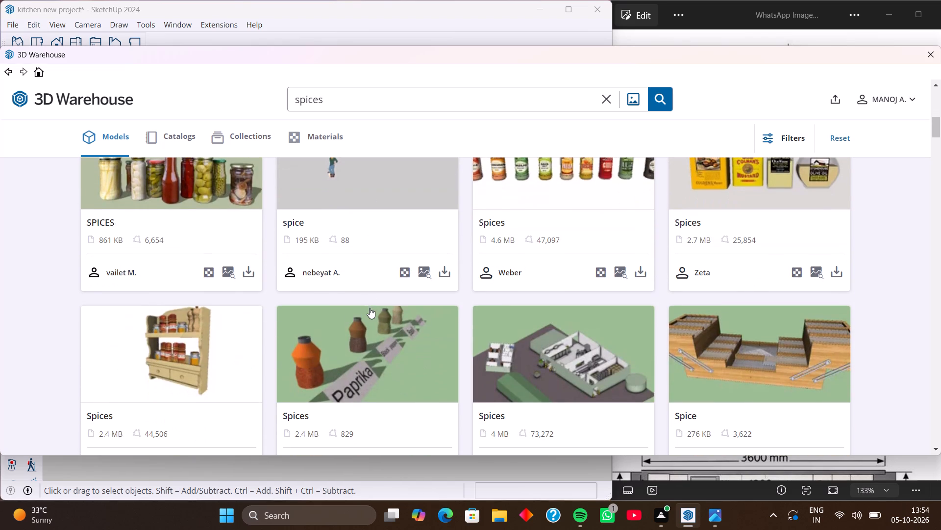
{"action": "scroll", "coordinate": [370, 308], "scroll_direction": "up", "scroll_amount": 3}
{"action": "scroll", "coordinate": [370, 308], "scroll_direction": "down", "scroll_amount": 2}
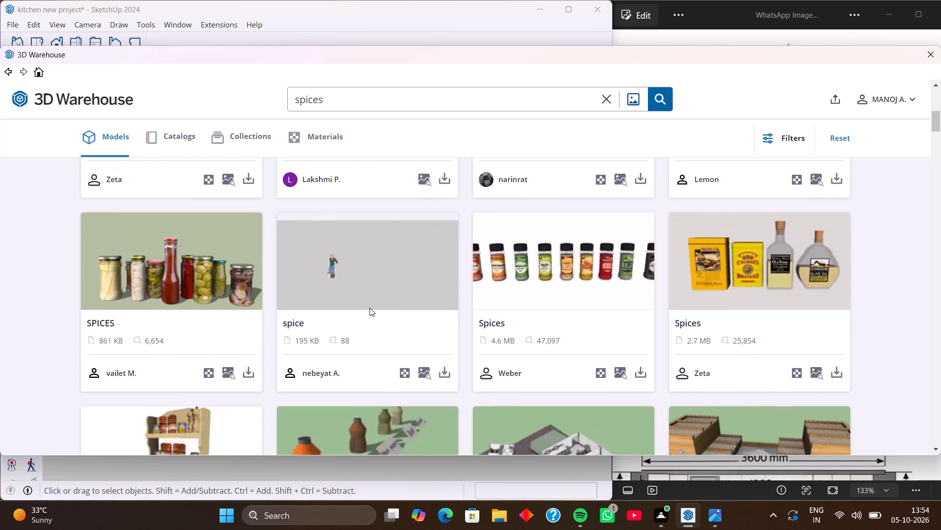
{"action": "scroll", "coordinate": [370, 308], "scroll_direction": "up", "scroll_amount": 6}
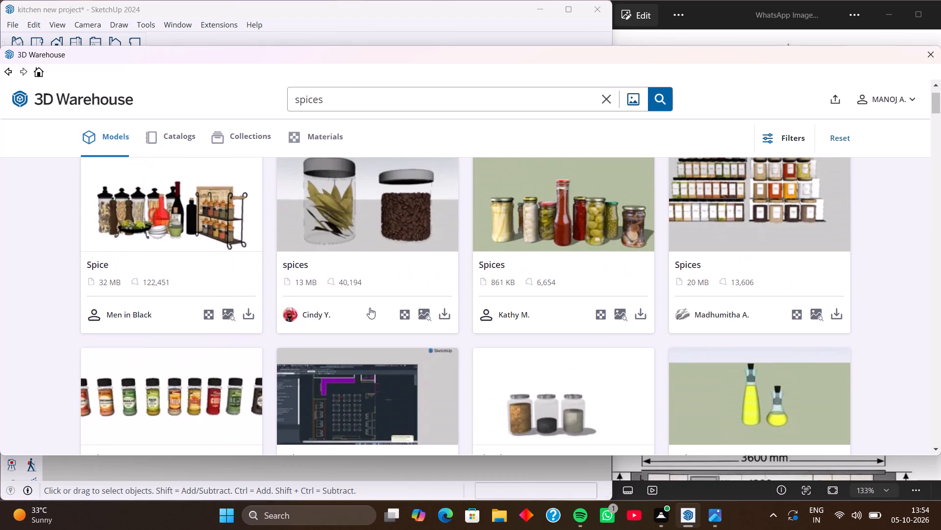
Load the 32 MB Spice model with jars, bottles and a rack directly into the kitchen file and place it beside the kitchen.
{"action": "left_click", "coordinate": [249, 313]}
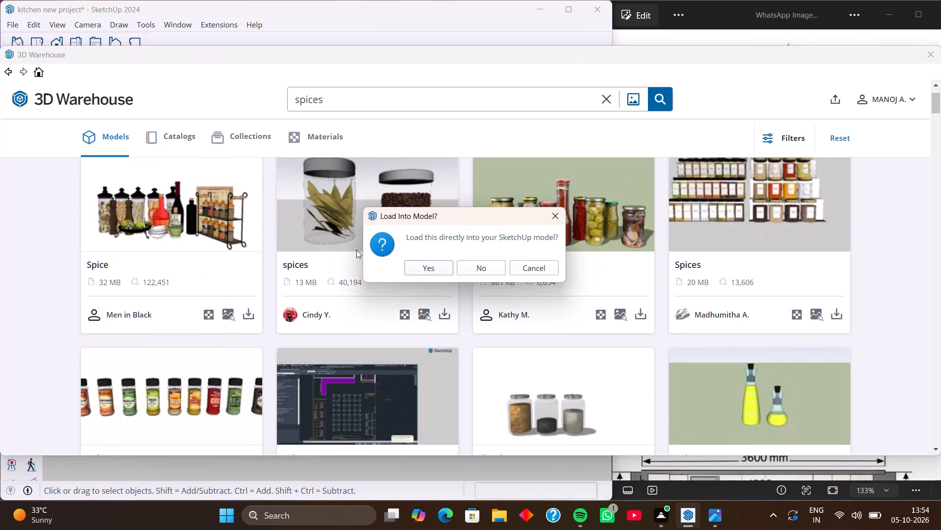
{"action": "left_click", "coordinate": [418, 266]}
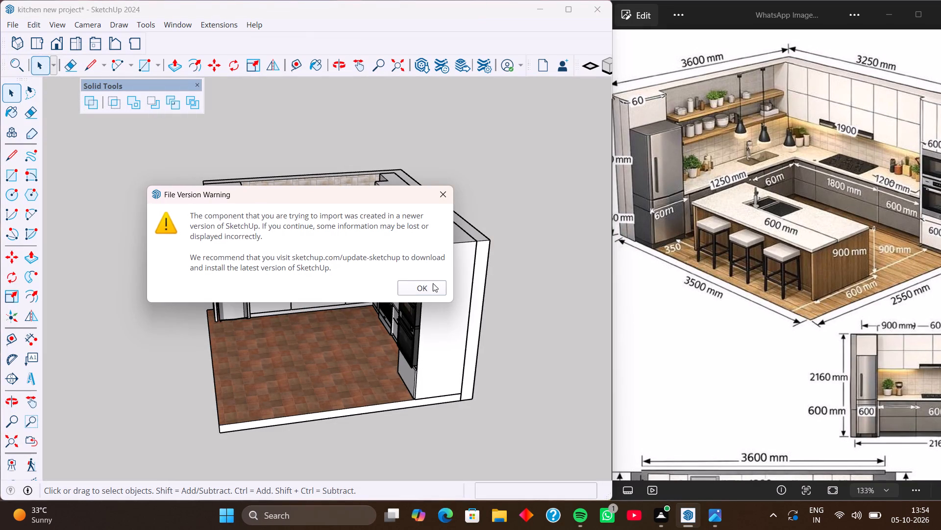
{"action": "left_click", "coordinate": [436, 293]}
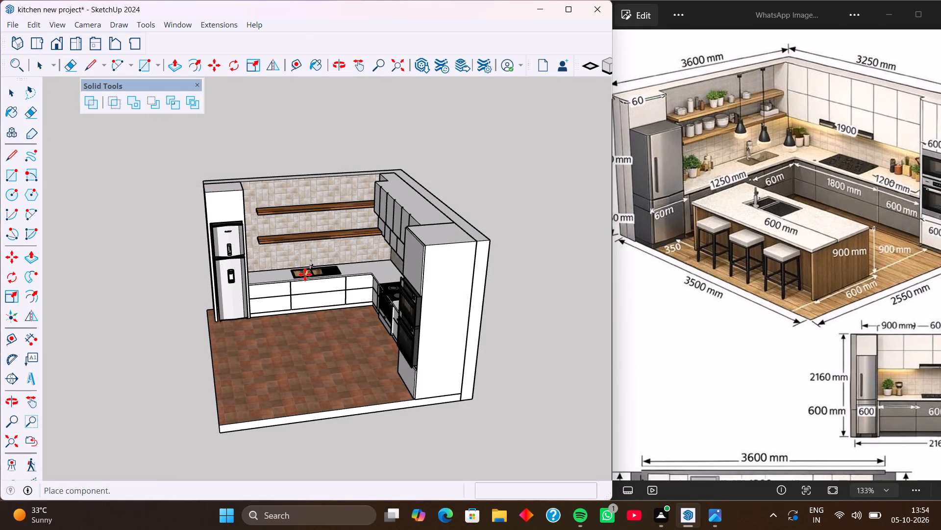
{"action": "scroll", "coordinate": [318, 301], "scroll_direction": "down", "scroll_amount": 6}
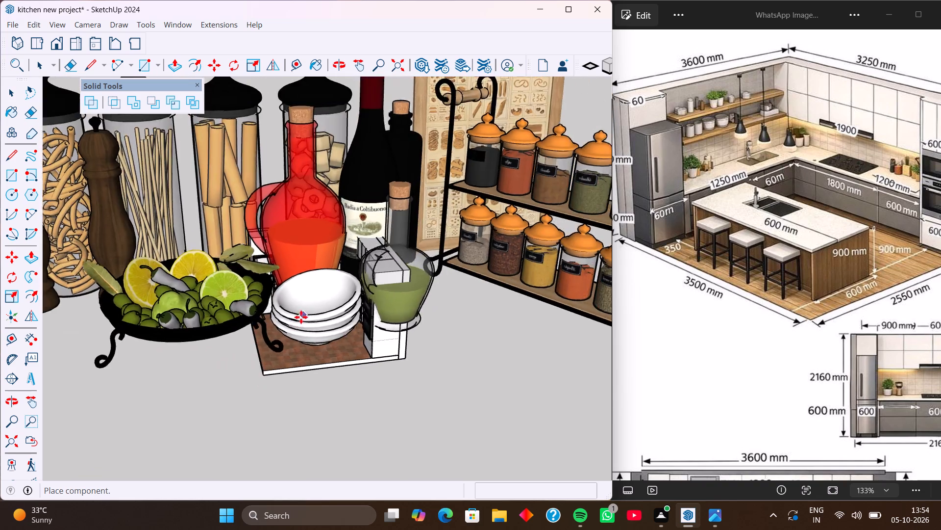
{"action": "scroll", "coordinate": [301, 317], "scroll_direction": "down", "scroll_amount": 9}
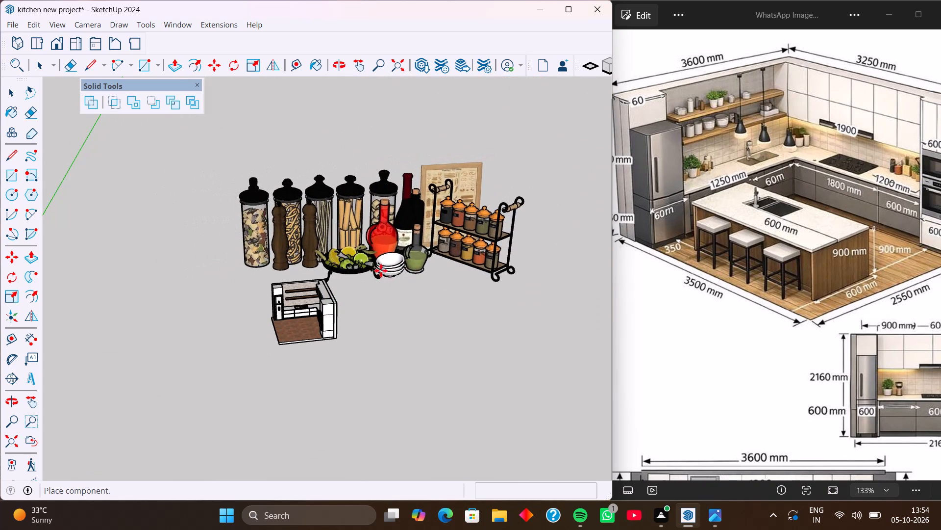
{"action": "scroll", "coordinate": [381, 270], "scroll_direction": "up", "scroll_amount": 7}
{"action": "left_click", "coordinate": [382, 265]}
Scale the imported spice set down uniformly from a corner to about 0.12 of its size.
{"action": "middle_click_drag", "start_coordinate": [270, 308], "coordinate": [225, 266]}
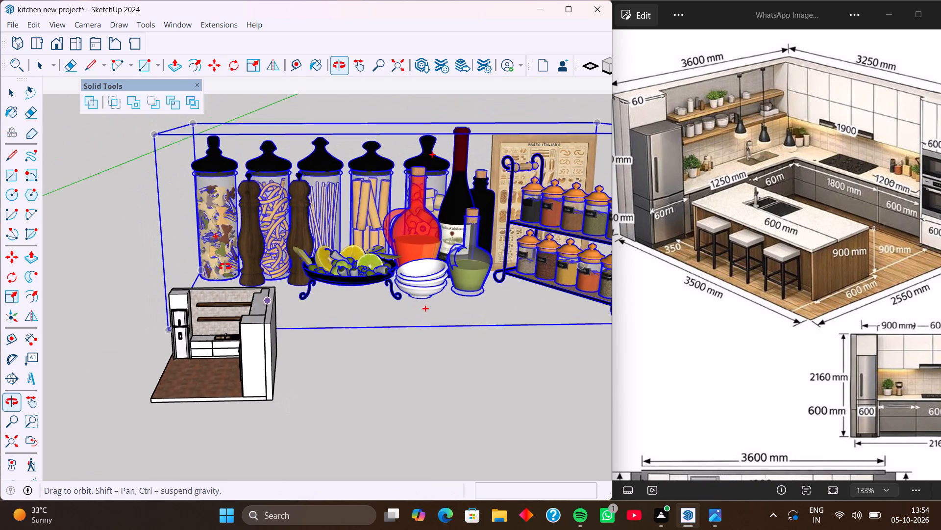
{"action": "middle_click_drag", "start_coordinate": [225, 266], "coordinate": [225, 260]}
{"action": "scroll", "coordinate": [267, 292], "scroll_direction": "down", "scroll_amount": 3}
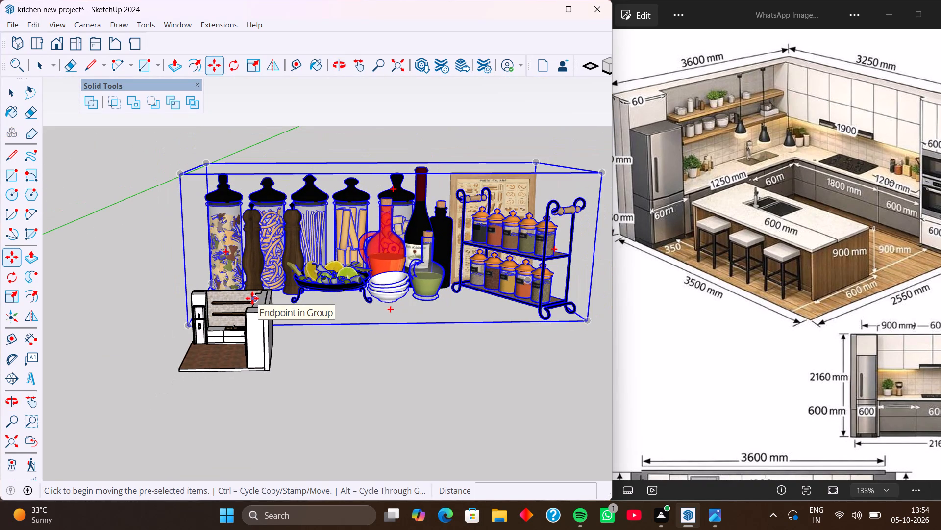
{"action": "key", "text": "s"}
{"action": "left_click", "coordinate": [209, 163]}
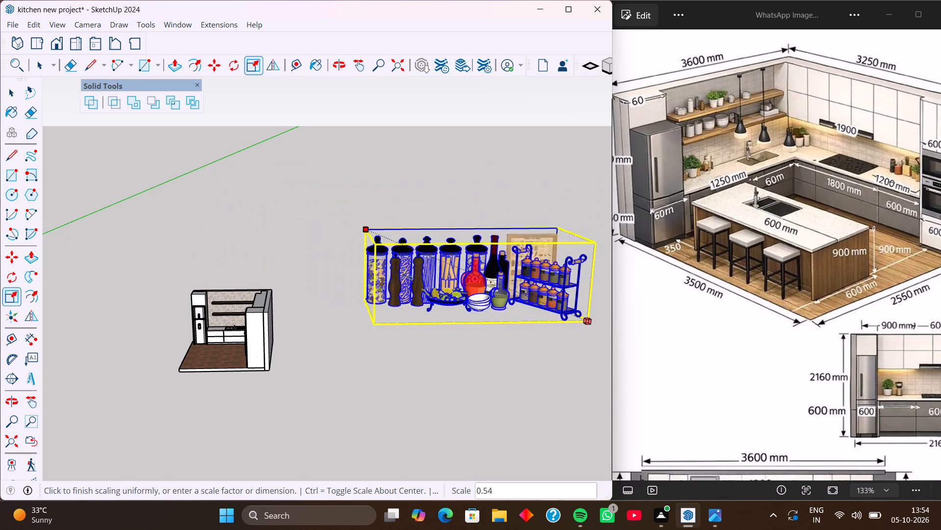
{"action": "left_click", "coordinate": [549, 324]}
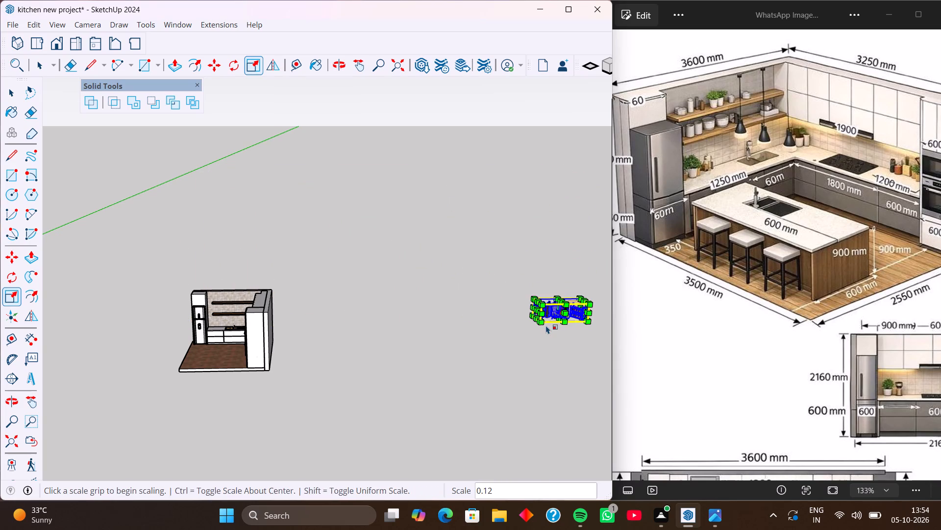
Move the reduced spice set by its bottom corner to a spot close to the kitchen, near the fridge side.
{"action": "key", "text": "m"}
{"action": "scroll", "coordinate": [565, 316], "scroll_direction": "up", "scroll_amount": 7}
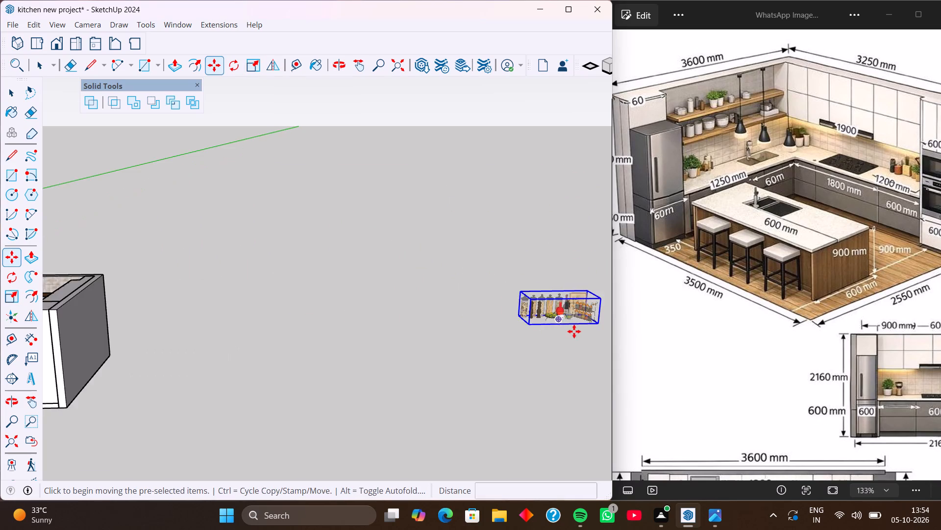
{"action": "scroll", "coordinate": [577, 331], "scroll_direction": "up", "scroll_amount": 3}
{"action": "left_click", "coordinate": [602, 321]}
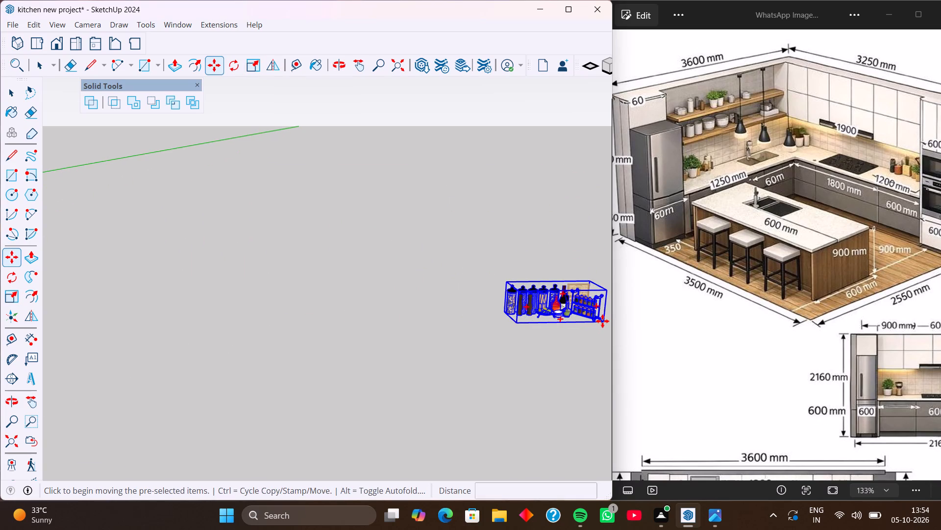
{"action": "scroll", "coordinate": [306, 340], "scroll_direction": "down", "scroll_amount": 10}
{"action": "middle_click_drag", "start_coordinate": [150, 364], "coordinate": [258, 344]}
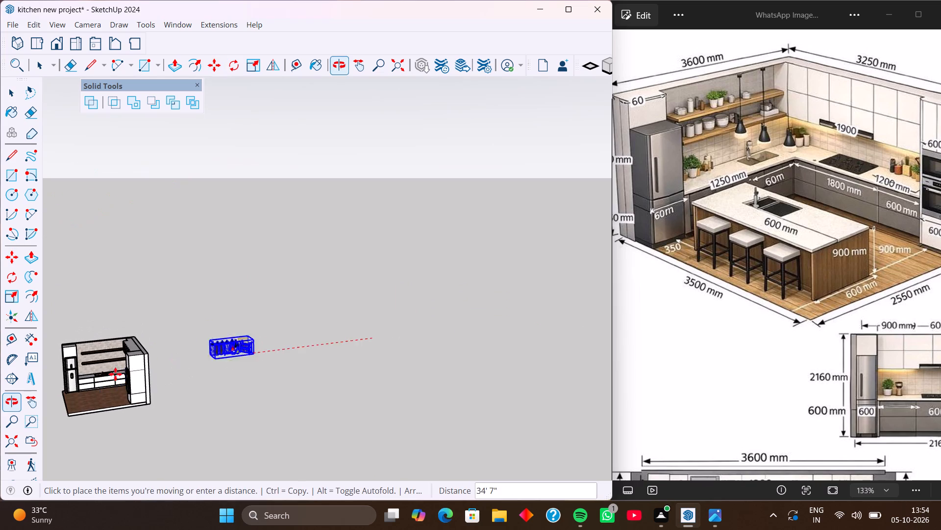
{"action": "scroll", "coordinate": [81, 379], "scroll_direction": "up", "scroll_amount": 10}
{"action": "scroll", "coordinate": [137, 375], "scroll_direction": "down", "scroll_amount": 5}
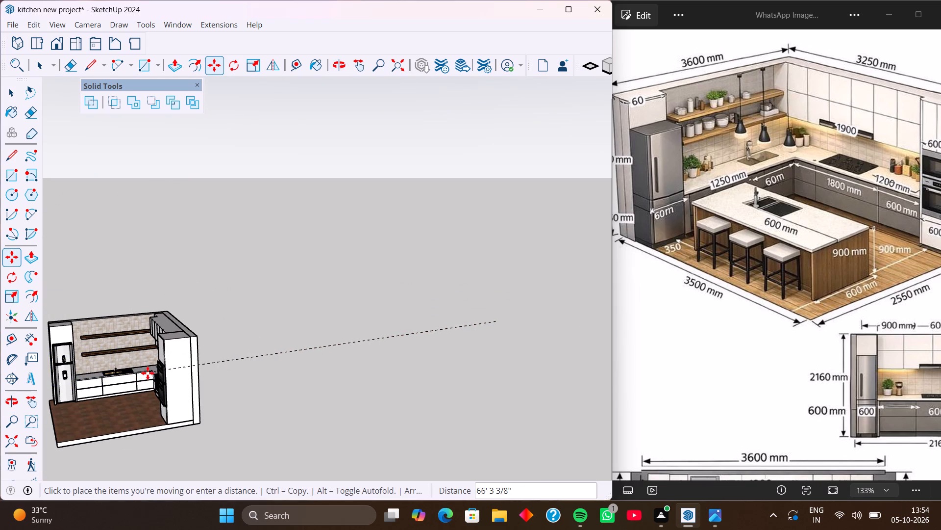
{"action": "middle_click_drag", "start_coordinate": [149, 373], "coordinate": [293, 362], "text": "shift"}
{"action": "scroll", "coordinate": [293, 362], "scroll_direction": "up", "scroll_amount": 4}
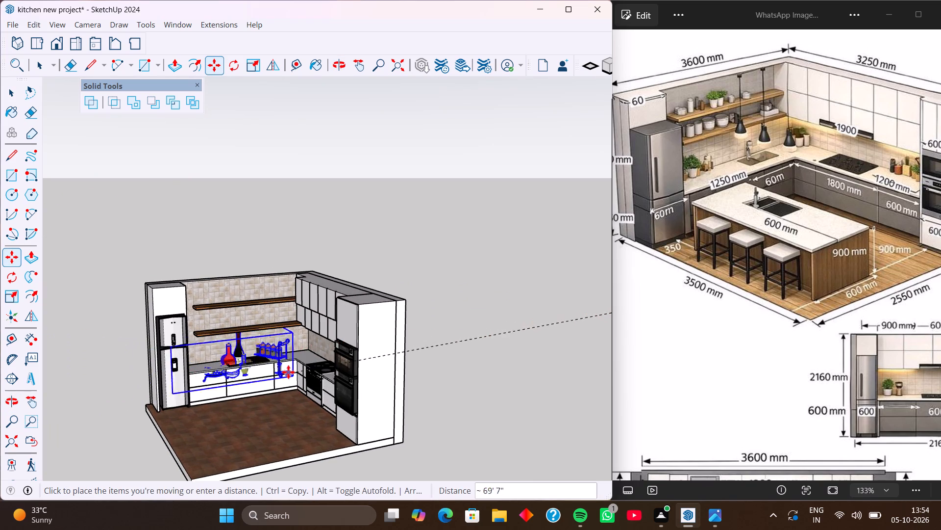
{"action": "middle_click_drag", "start_coordinate": [149, 398], "coordinate": [332, 361], "text": "shift"}
{"action": "left_click", "coordinate": [293, 364]}
Scale the spice set down uniformly again from its upper corner, by a factor of about 0.3.
{"action": "middle_click_drag", "start_coordinate": [299, 385], "coordinate": [244, 389]}
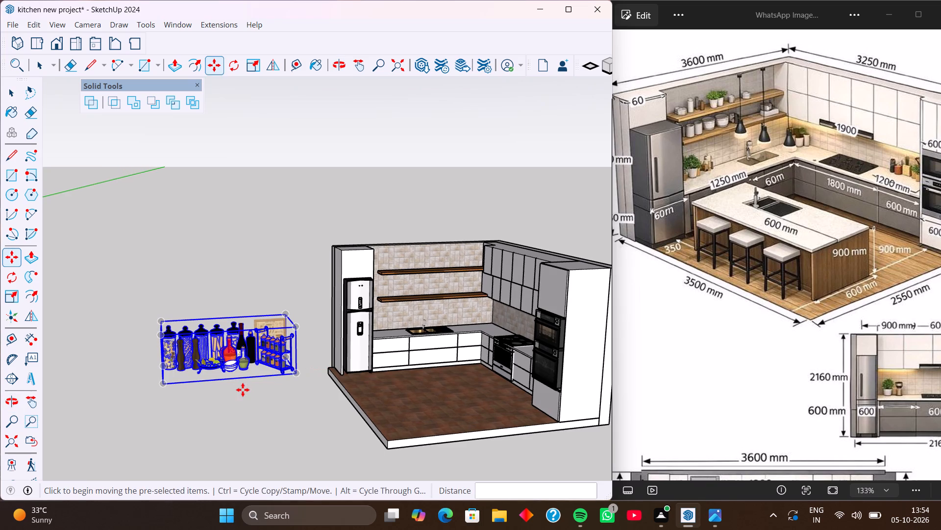
{"action": "key", "text": "s"}
{"action": "left_click", "coordinate": [165, 320]}
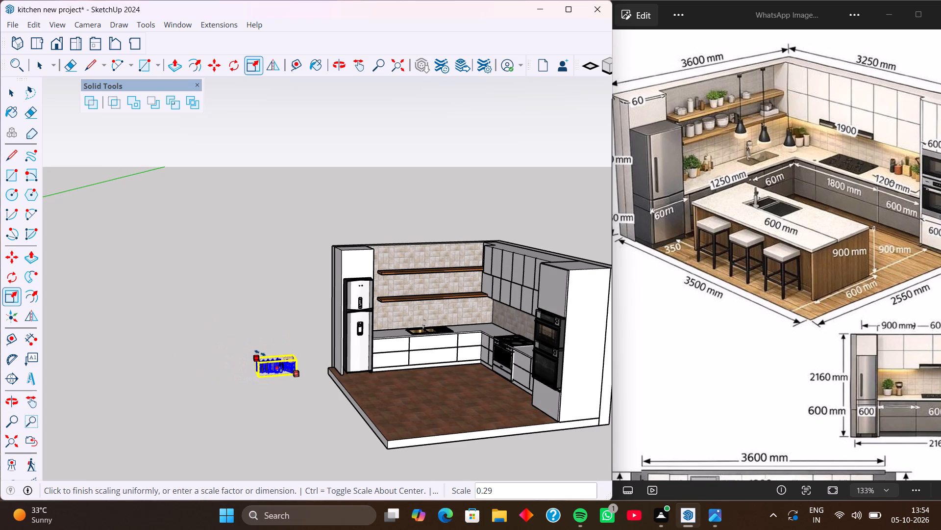
{"action": "left_click", "coordinate": [260, 353]}
Move the spice set by its bottom corner onto the countertop corner between the sink and the cooktop, against the tiled backsplash.
{"action": "scroll", "coordinate": [301, 379], "scroll_direction": "up", "scroll_amount": 5}
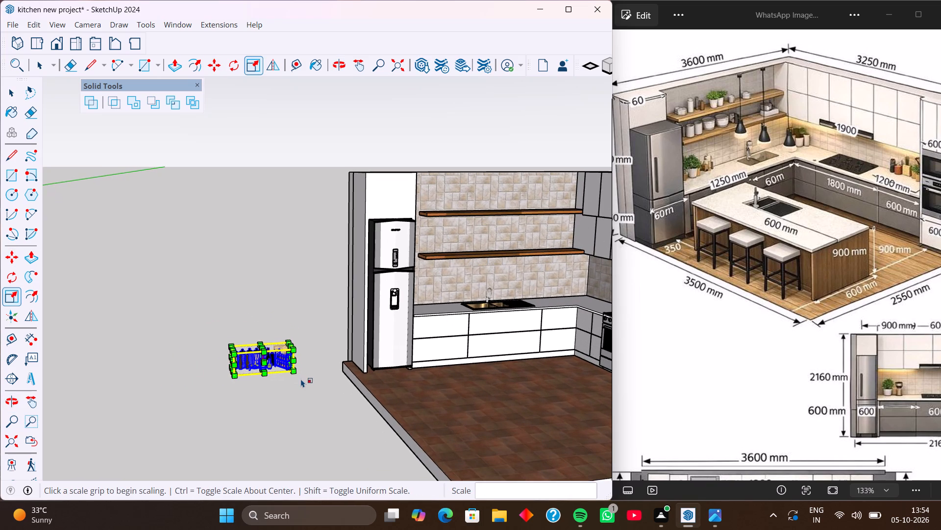
{"action": "key", "text": "m"}
{"action": "scroll", "coordinate": [293, 375], "scroll_direction": "up", "scroll_amount": 8}
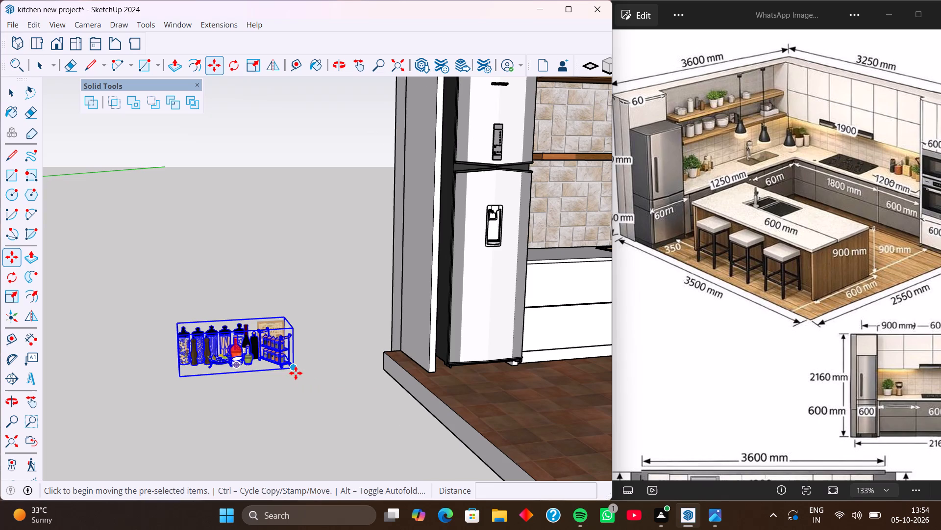
{"action": "left_click", "coordinate": [295, 372]}
{"action": "scroll", "coordinate": [408, 365], "scroll_direction": "down", "scroll_amount": 5}
{"action": "middle_click_drag", "start_coordinate": [511, 332], "coordinate": [379, 397]}
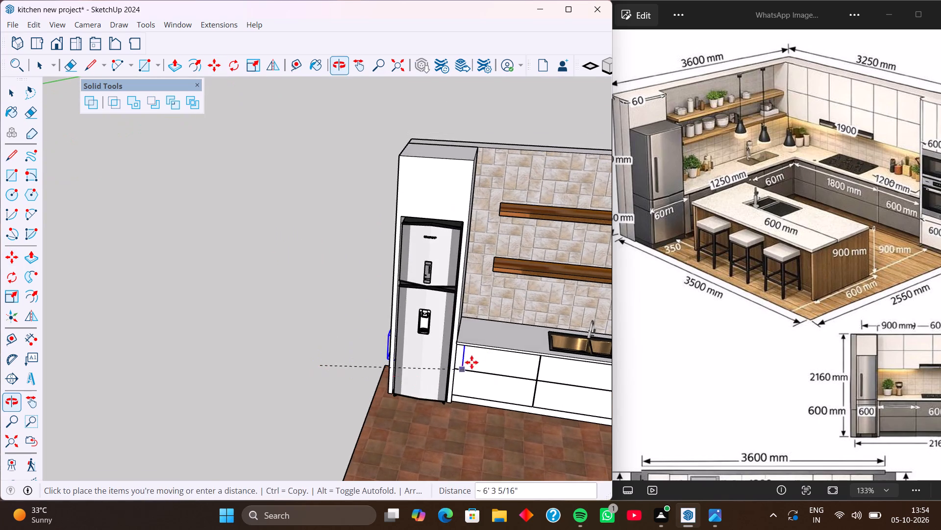
{"action": "middle_click_drag", "start_coordinate": [502, 340], "coordinate": [419, 367]}
{"action": "scroll", "coordinate": [502, 376], "scroll_direction": "up", "scroll_amount": 4}
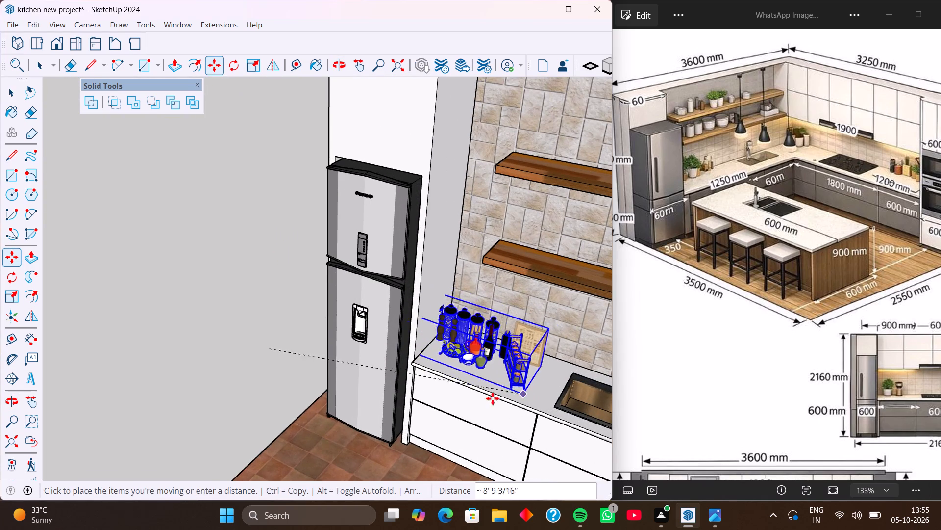
{"action": "scroll", "coordinate": [444, 403], "scroll_direction": "down", "scroll_amount": 9}
{"action": "middle_click_drag", "start_coordinate": [475, 412], "coordinate": [304, 278]}
{"action": "middle_click_drag", "start_coordinate": [308, 325], "coordinate": [545, 260]}
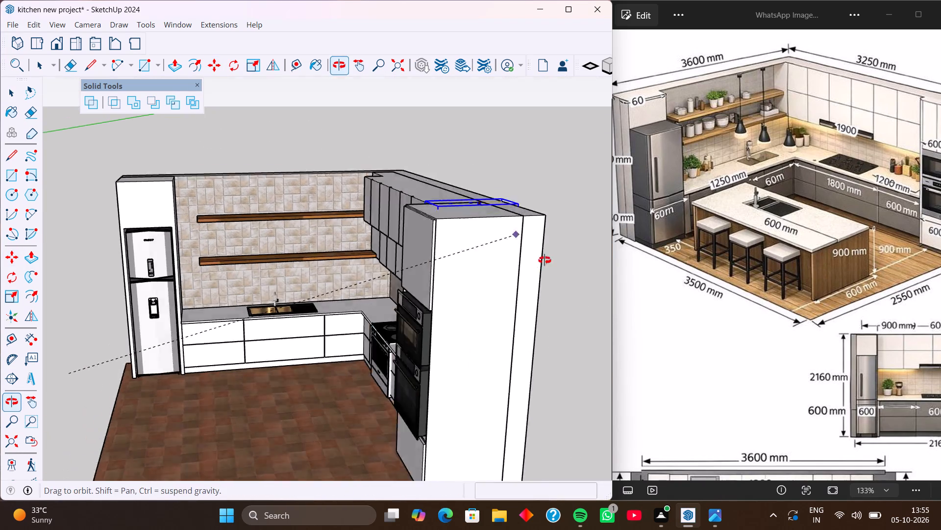
{"action": "middle_click_drag", "start_coordinate": [545, 260], "coordinate": [545, 259]}
{"action": "scroll", "coordinate": [357, 319], "scroll_direction": "up", "scroll_amount": 6}
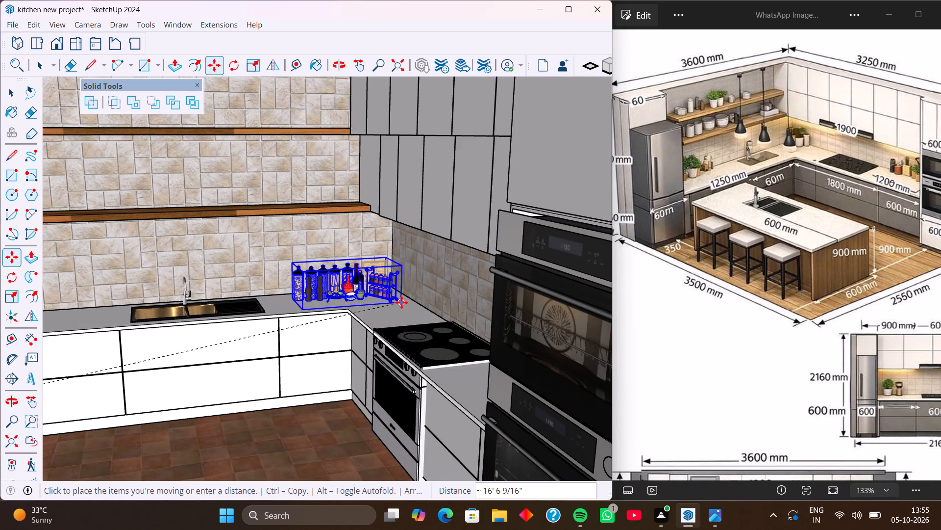
{"action": "left_click", "coordinate": [407, 300]}
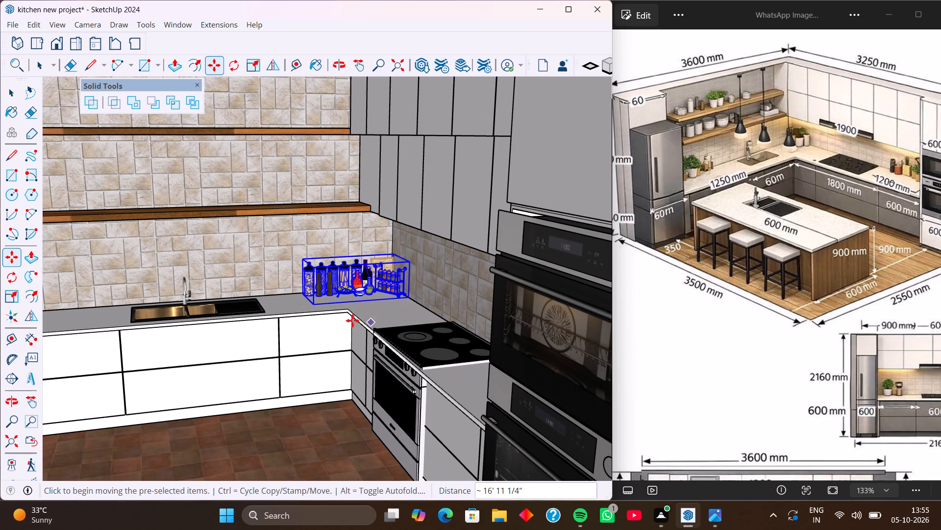
{"action": "middle_click_drag", "start_coordinate": [345, 317], "coordinate": [445, 364]}
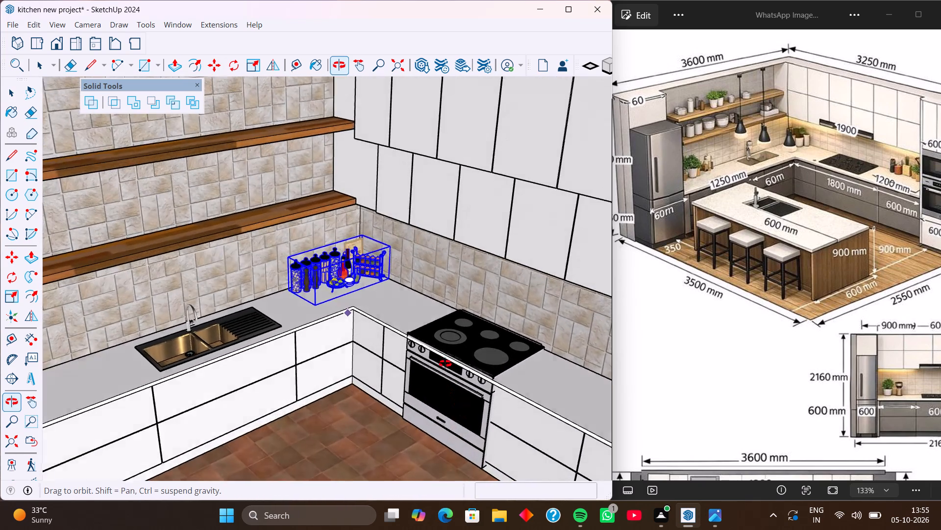
{"action": "middle_click_drag", "start_coordinate": [445, 364], "coordinate": [443, 358]}
{"action": "key", "text": "space"}
{"action": "scroll", "coordinate": [294, 318], "scroll_direction": "down", "scroll_amount": 5}
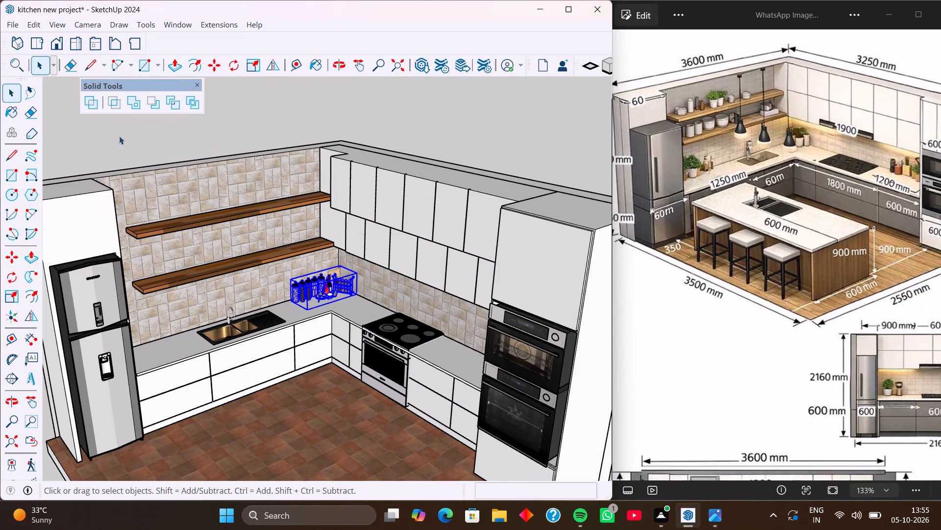
Open 3D Warehouse and replace the previous search term with "cuttlery" to search for models.
{"action": "left_click", "coordinate": [176, 27]}
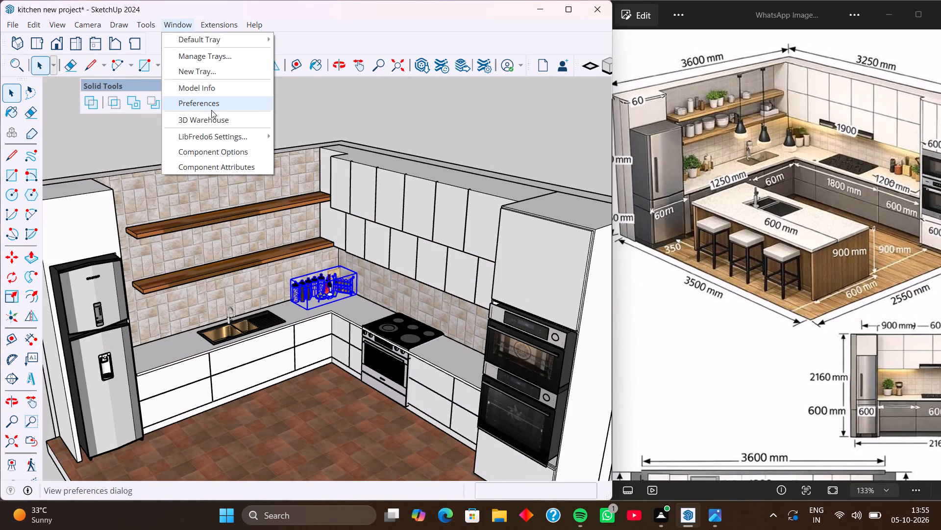
{"action": "left_click", "coordinate": [216, 122]}
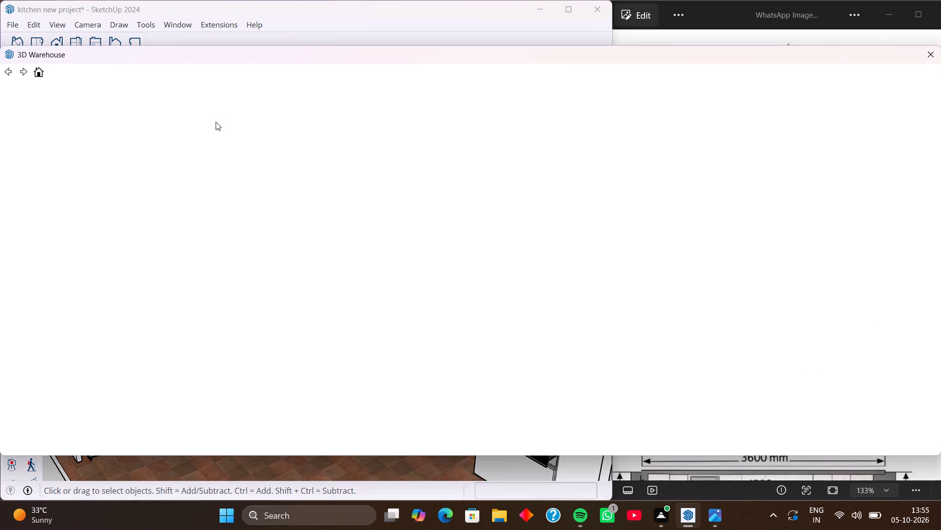
{"action": "left_click", "coordinate": [350, 101]}
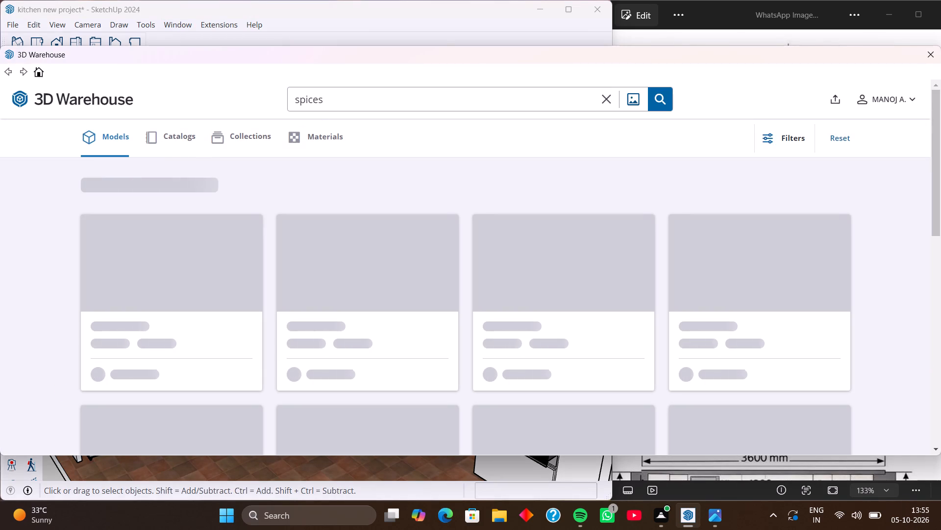
{"action": "key", "text": "BackSpace"}
{"action": "key", "text": "BackSpace"}
{"action": "key", "text": "BackSpace"}
{"action": "key", "text": "BackSpace"}
{"action": "key", "text": "BackSpace"}
{"action": "key", "text": "BackSpace"}
{"action": "key", "text": "BackSpace"}
{"action": "key", "text": "BackSpace"}
{"action": "key", "text": "BackSpace"}
{"action": "key", "text": "BackSpace"}
{"action": "key", "text": "BackSpace"}
{"action": "key", "text": "BackSpace"}
{"action": "key", "text": "BackSpace"}
{"action": "key", "text": "BackSpace"}
{"action": "key", "text": "BackSpace"}
{"action": "key", "text": "BackSpace"}
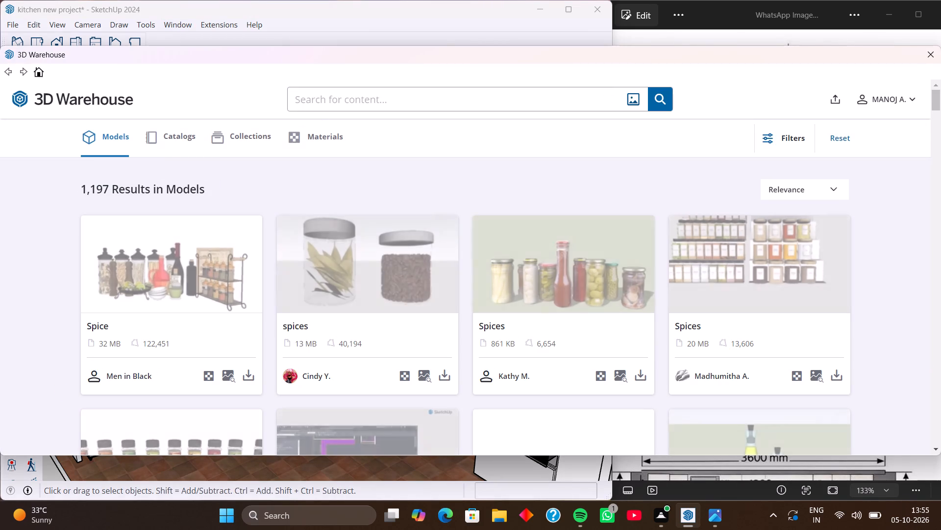
{"action": "key", "text": "c"}
{"action": "type", "text": "utt"}
{"action": "type", "text": "ler"}
{"action": "key", "text": "y"}
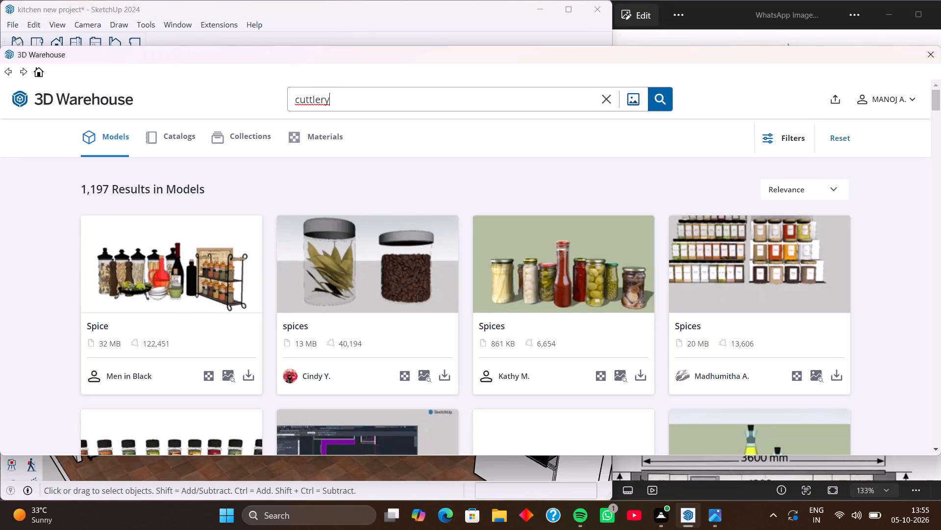
{"action": "left_click", "coordinate": [656, 98]}
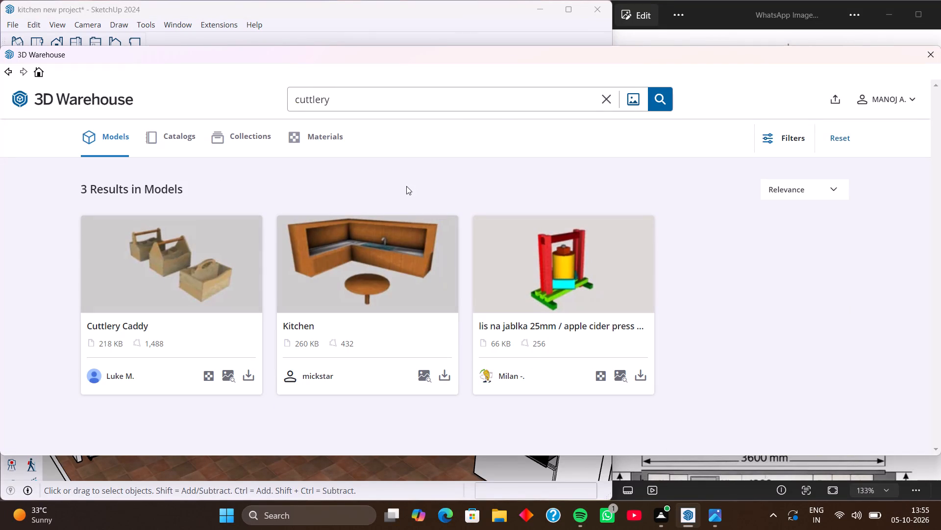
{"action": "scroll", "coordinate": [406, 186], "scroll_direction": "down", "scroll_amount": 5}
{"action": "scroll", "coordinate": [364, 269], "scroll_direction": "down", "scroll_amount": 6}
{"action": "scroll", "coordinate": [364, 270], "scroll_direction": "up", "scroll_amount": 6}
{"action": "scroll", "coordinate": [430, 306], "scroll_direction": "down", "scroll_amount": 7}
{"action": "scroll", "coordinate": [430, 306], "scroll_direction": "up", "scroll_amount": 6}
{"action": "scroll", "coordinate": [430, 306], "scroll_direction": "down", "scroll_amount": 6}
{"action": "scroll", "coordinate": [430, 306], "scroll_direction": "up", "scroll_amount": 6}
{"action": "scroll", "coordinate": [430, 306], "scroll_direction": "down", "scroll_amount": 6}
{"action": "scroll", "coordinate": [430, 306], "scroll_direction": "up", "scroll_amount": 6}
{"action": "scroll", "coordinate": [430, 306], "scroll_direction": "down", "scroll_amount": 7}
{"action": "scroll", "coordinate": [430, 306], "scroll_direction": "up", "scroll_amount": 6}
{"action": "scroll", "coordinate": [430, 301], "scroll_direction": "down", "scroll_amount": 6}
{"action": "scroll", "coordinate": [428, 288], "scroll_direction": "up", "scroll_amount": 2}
Correct the spelling of the search term to "cutlery" and search the model library again.
{"action": "left_click", "coordinate": [364, 104]}
{"action": "left_click", "coordinate": [312, 99]}
{"action": "key", "text": "BackSpace"}
{"action": "left_click", "coordinate": [665, 99]}
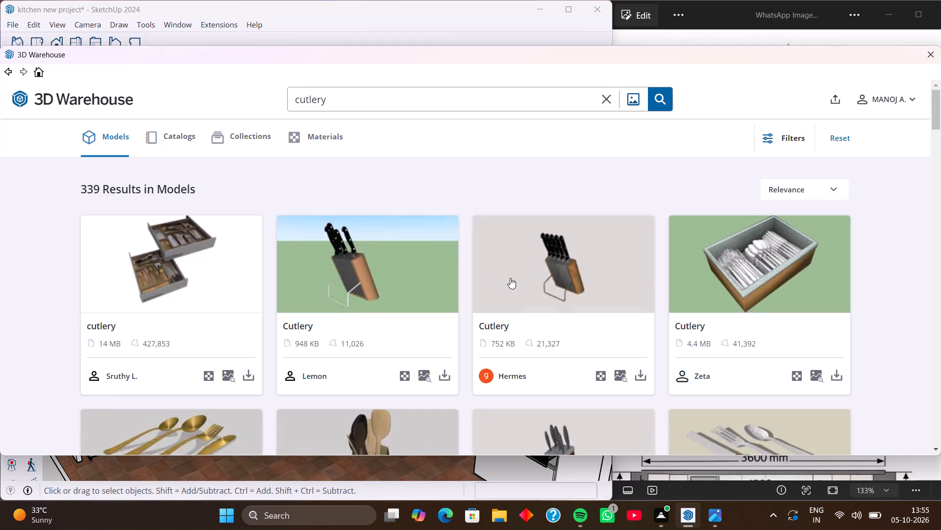
Examine the first batch of cutlery search results for a model suitable for the kitchen.
{"action": "scroll", "coordinate": [509, 279], "scroll_direction": "down", "scroll_amount": 2}
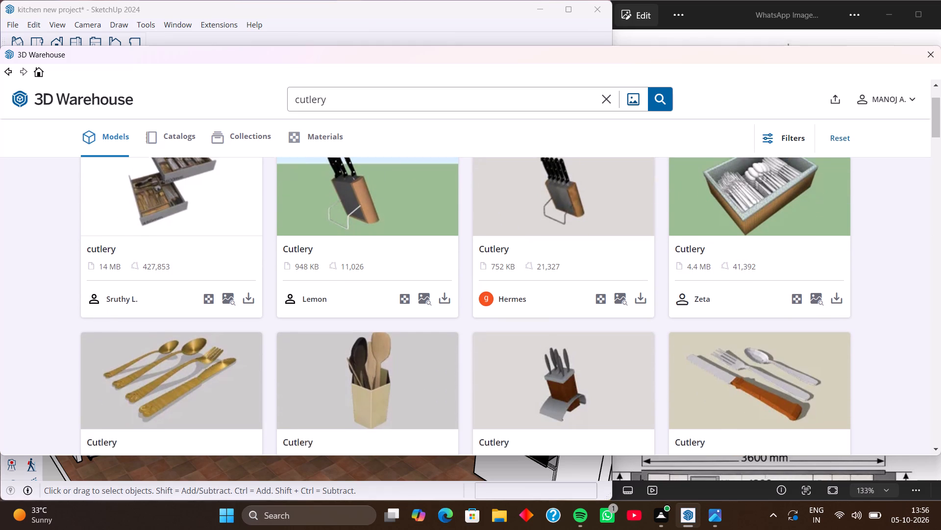
{"action": "scroll", "coordinate": [509, 279], "scroll_direction": "down", "scroll_amount": 2}
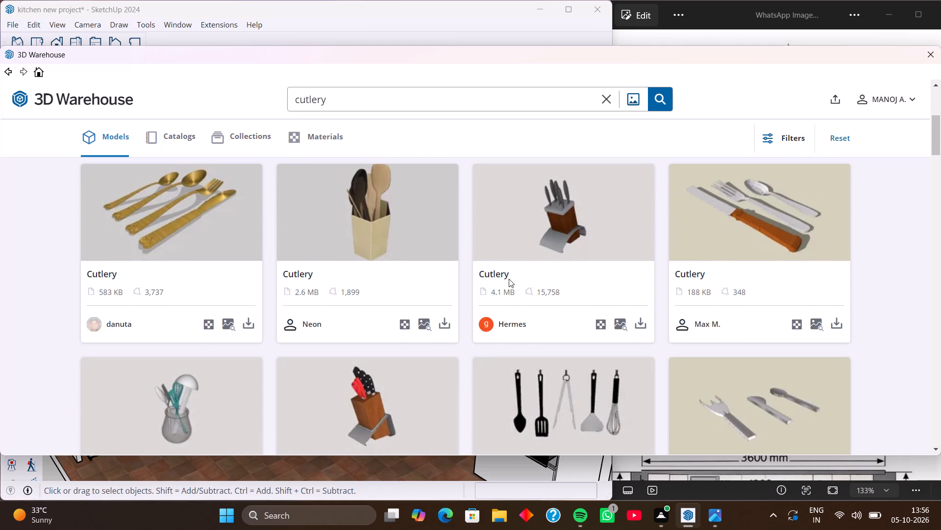
{"action": "scroll", "coordinate": [509, 279], "scroll_direction": "down", "scroll_amount": 1}
{"action": "scroll", "coordinate": [509, 279], "scroll_direction": "up", "scroll_amount": 3}
{"action": "scroll", "coordinate": [509, 279], "scroll_direction": "down", "scroll_amount": 5}
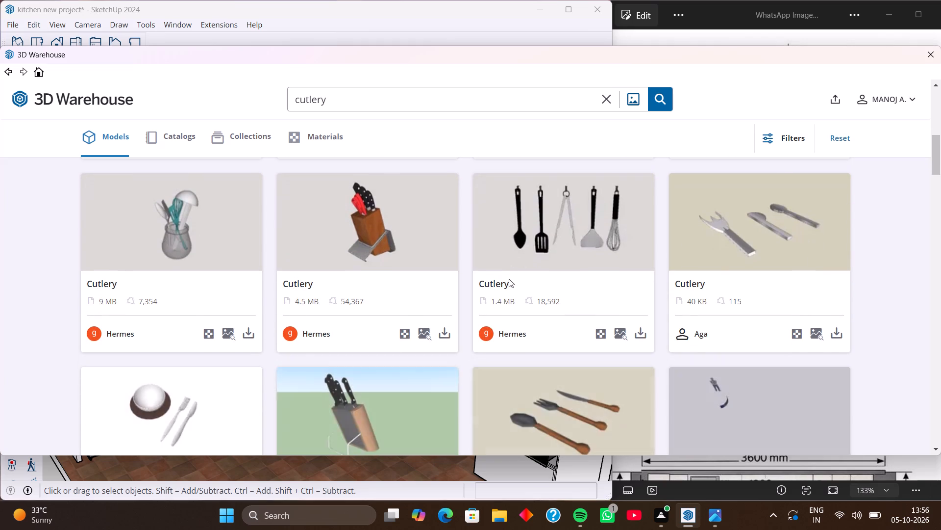
{"action": "scroll", "coordinate": [509, 279], "scroll_direction": "down", "scroll_amount": 2}
{"action": "scroll", "coordinate": [509, 279], "scroll_direction": "up", "scroll_amount": 3}
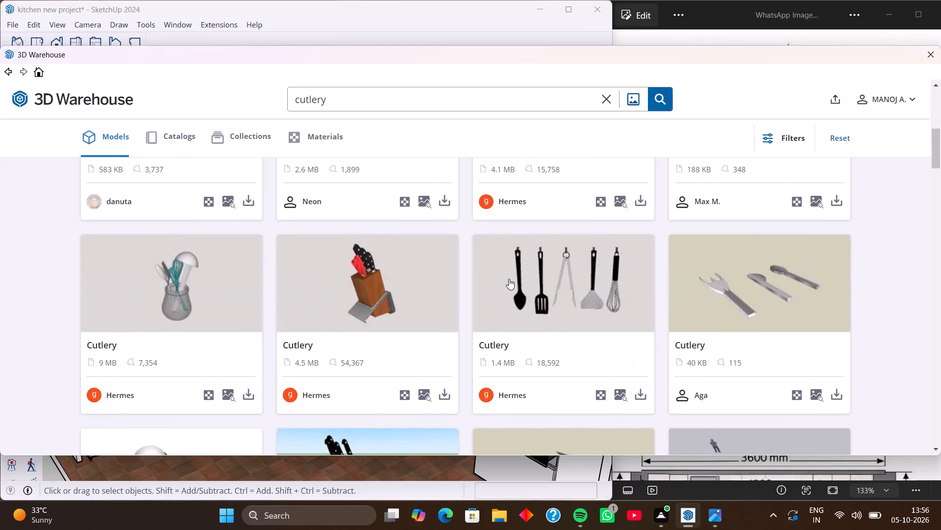
{"action": "scroll", "coordinate": [430, 289], "scroll_direction": "down", "scroll_amount": 6}
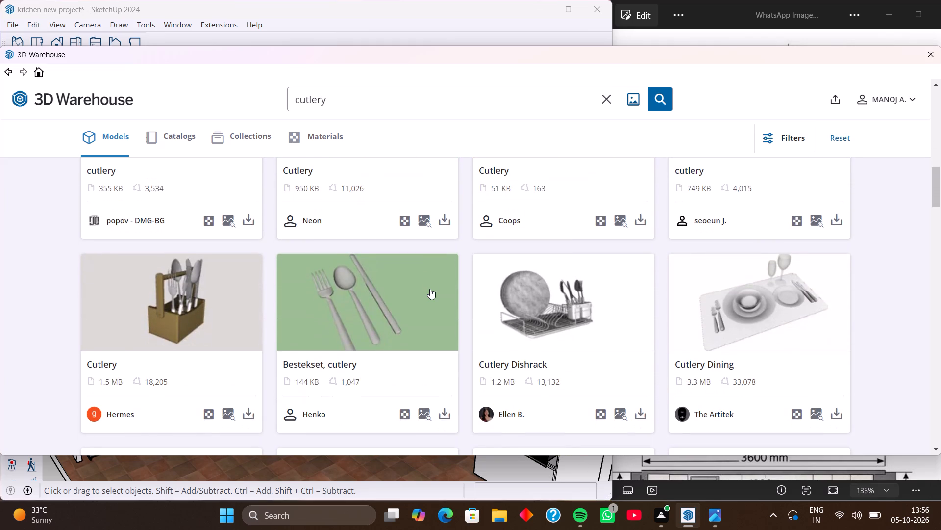
{"action": "scroll", "coordinate": [430, 289], "scroll_direction": "down", "scroll_amount": 4}
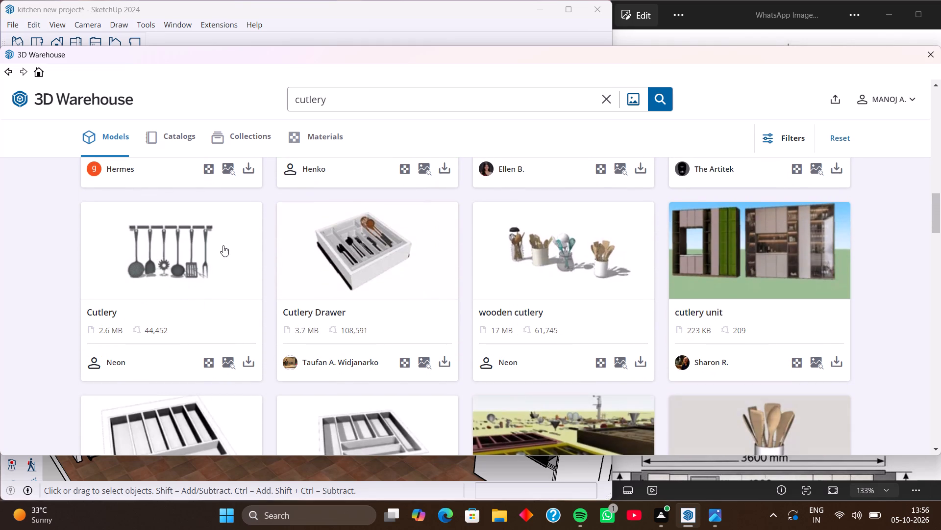
{"action": "scroll", "coordinate": [347, 306], "scroll_direction": "down", "scroll_amount": 2}
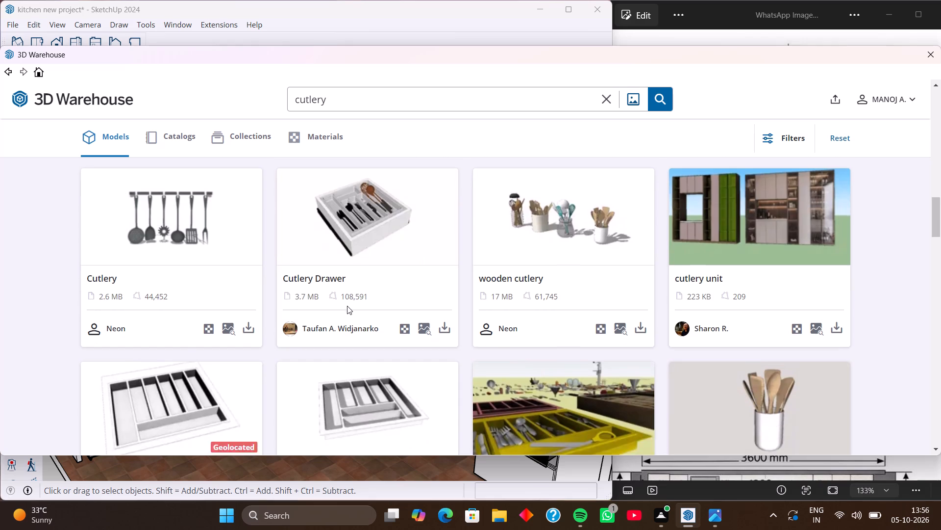
{"action": "scroll", "coordinate": [347, 306], "scroll_direction": "down", "scroll_amount": 8}
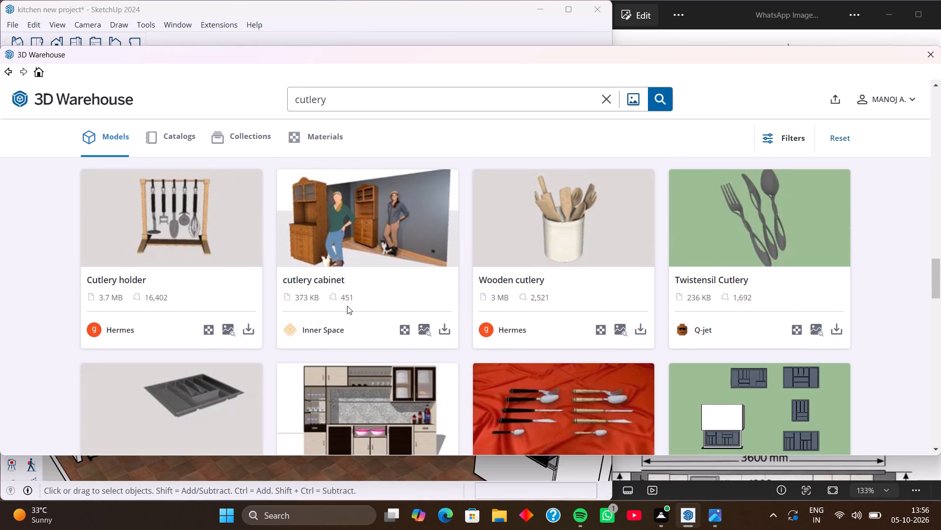
{"action": "scroll", "coordinate": [347, 306], "scroll_direction": "down", "scroll_amount": 2}
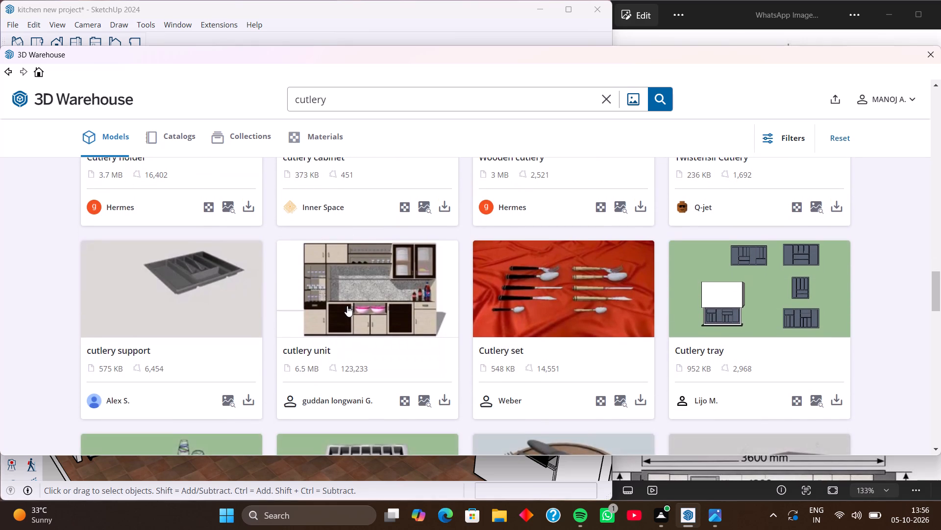
{"action": "scroll", "coordinate": [347, 306], "scroll_direction": "down", "scroll_amount": 6}
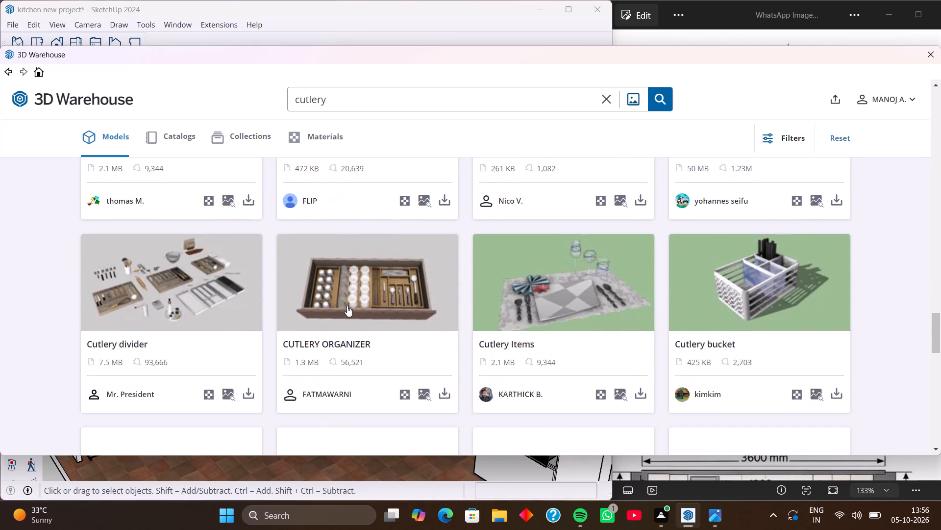
{"action": "scroll", "coordinate": [347, 306], "scroll_direction": "down", "scroll_amount": 2}
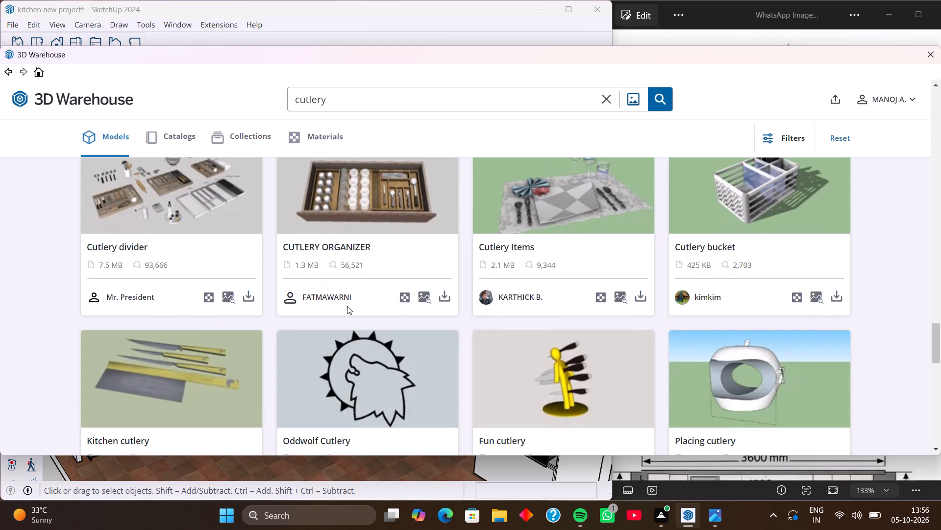
{"action": "scroll", "coordinate": [345, 244], "scroll_direction": "up", "scroll_amount": 2}
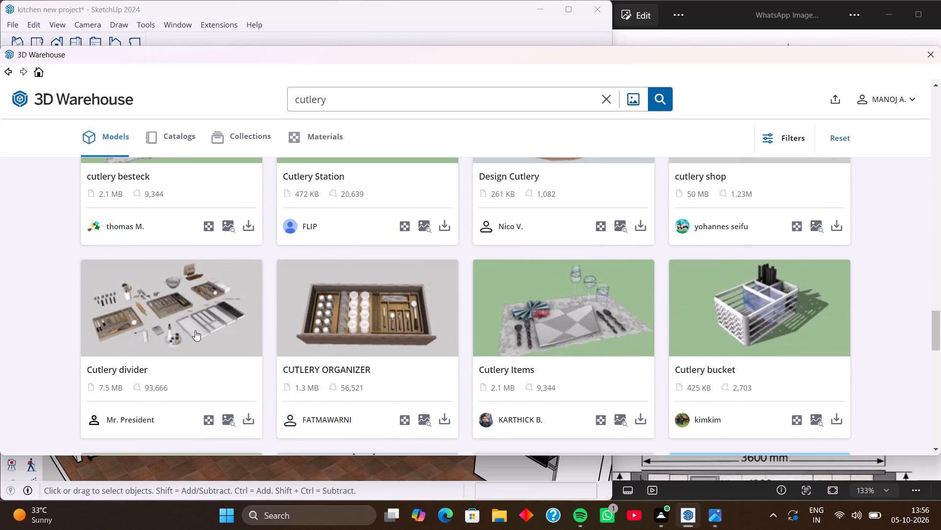
{"action": "scroll", "coordinate": [353, 329], "scroll_direction": "down", "scroll_amount": 3}
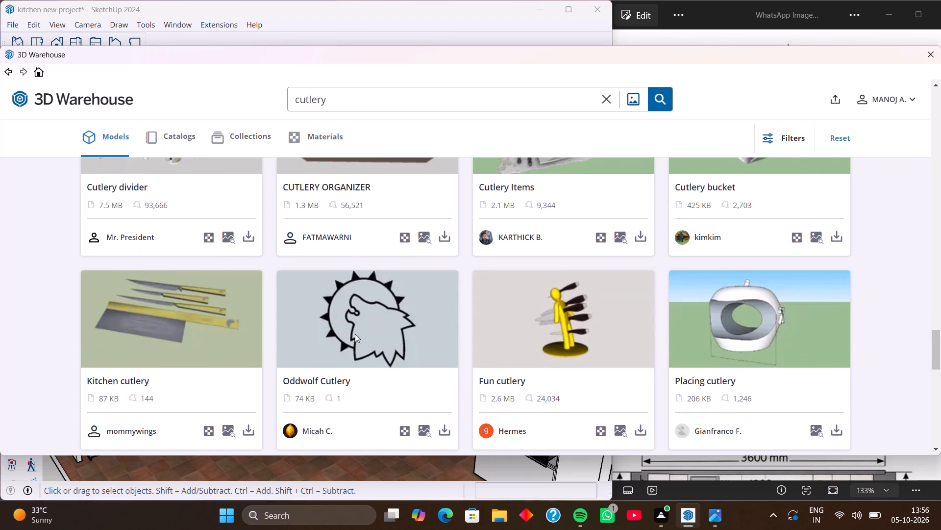
{"action": "scroll", "coordinate": [232, 333], "scroll_direction": "down", "scroll_amount": 3}
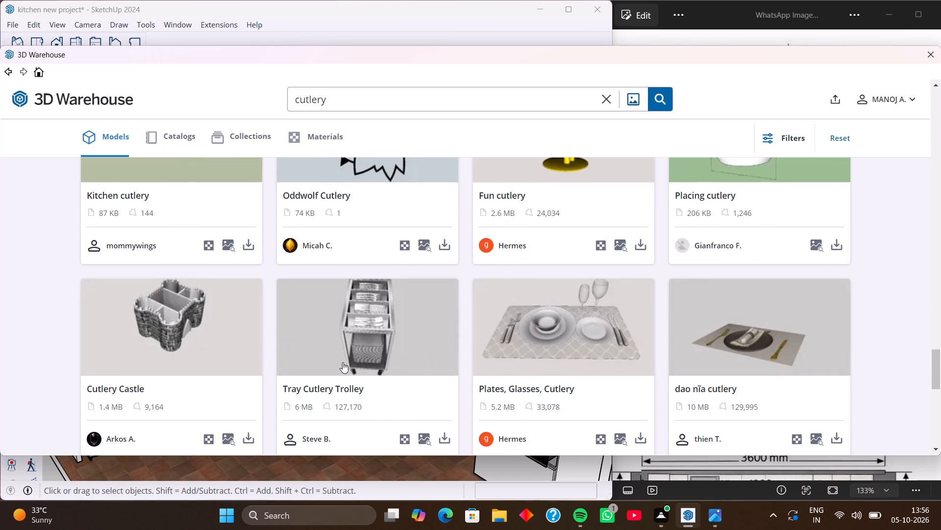
{"action": "scroll", "coordinate": [341, 362], "scroll_direction": "down", "scroll_amount": 4}
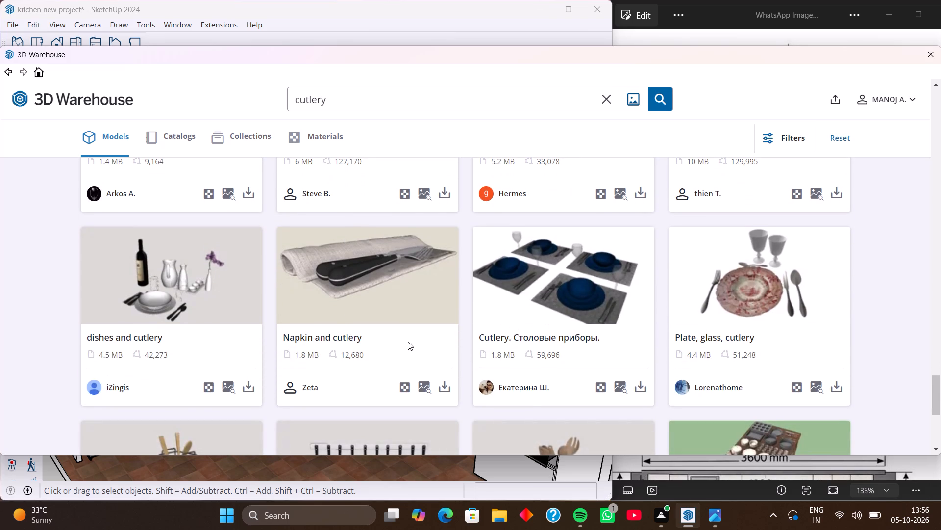
{"action": "scroll", "coordinate": [408, 342], "scroll_direction": "down", "scroll_amount": 3}
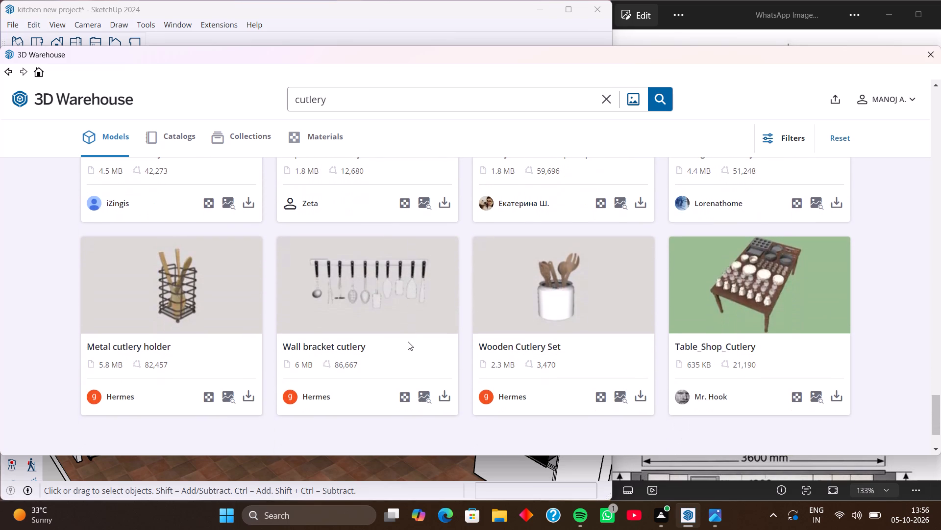
{"action": "scroll", "coordinate": [408, 342], "scroll_direction": "down", "scroll_amount": 4}
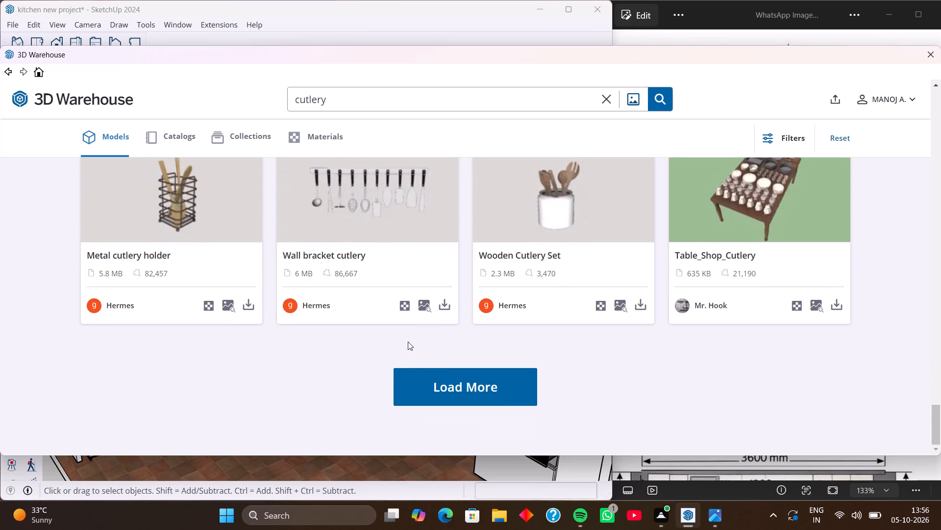
Load more cutlery results and examine the additional models through to the end of the extended list.
{"action": "left_click", "coordinate": [450, 381]}
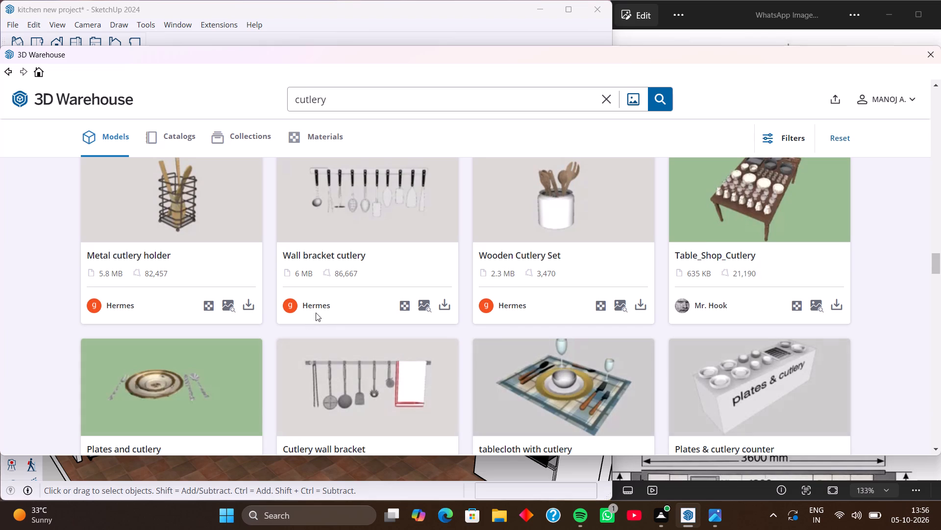
{"action": "scroll", "coordinate": [558, 328], "scroll_direction": "down", "scroll_amount": 4}
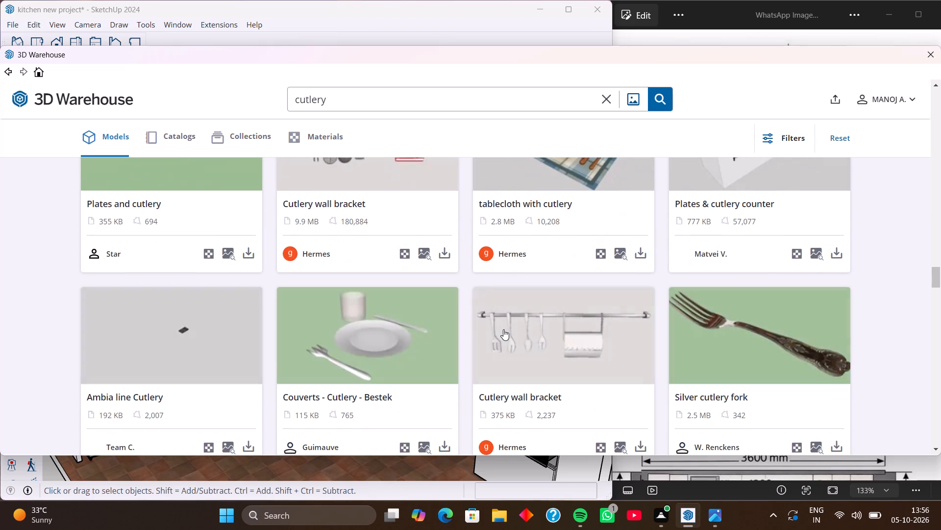
{"action": "scroll", "coordinate": [424, 327], "scroll_direction": "down", "scroll_amount": 5}
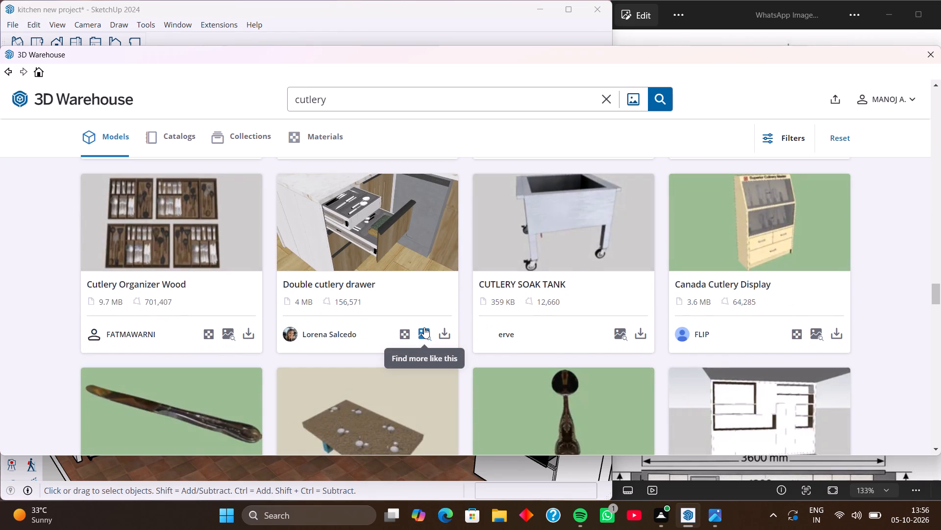
{"action": "scroll", "coordinate": [424, 327], "scroll_direction": "down", "scroll_amount": 7}
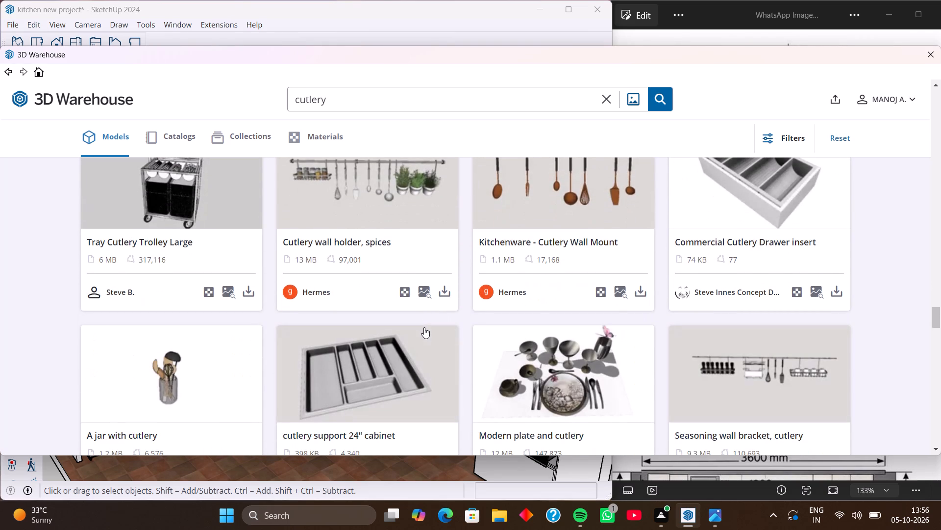
{"action": "scroll", "coordinate": [424, 327], "scroll_direction": "up", "scroll_amount": 1}
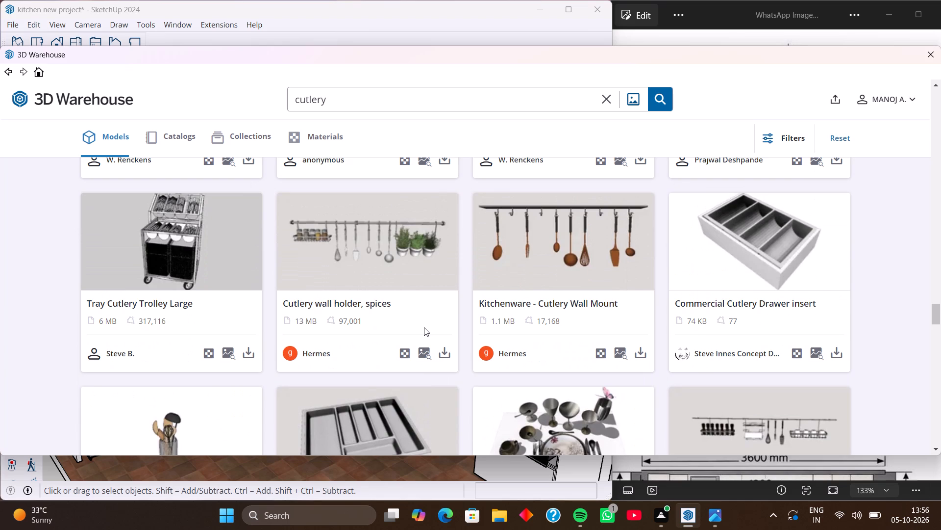
{"action": "scroll", "coordinate": [424, 327], "scroll_direction": "down", "scroll_amount": 5}
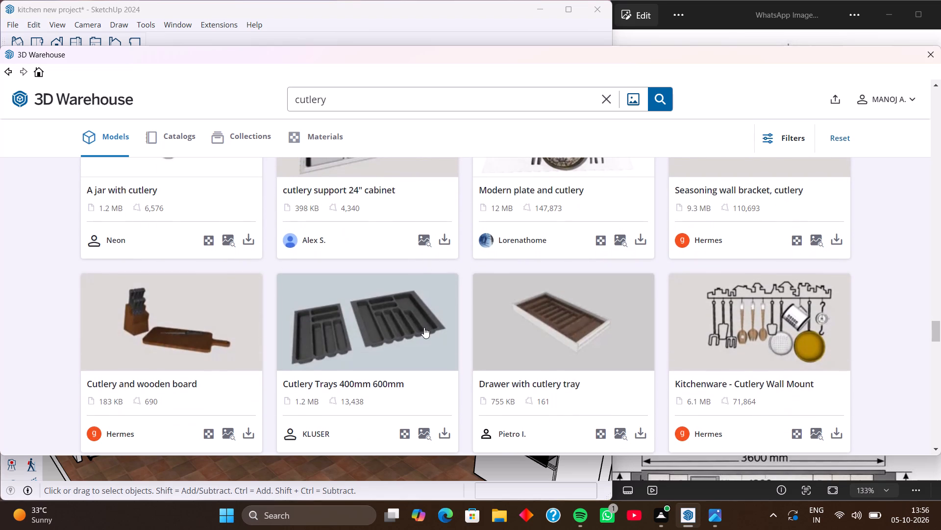
{"action": "scroll", "coordinate": [424, 327], "scroll_direction": "down", "scroll_amount": 8}
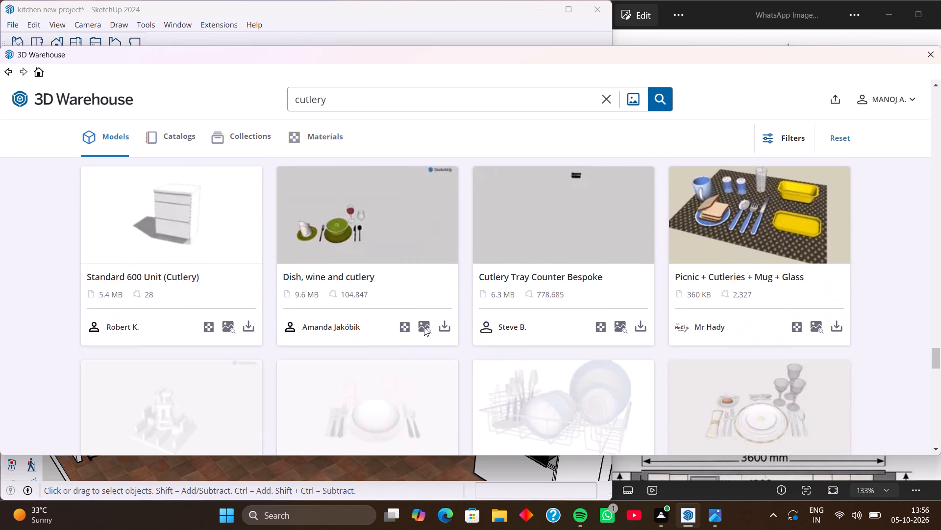
{"action": "scroll", "coordinate": [424, 327], "scroll_direction": "down", "scroll_amount": 6}
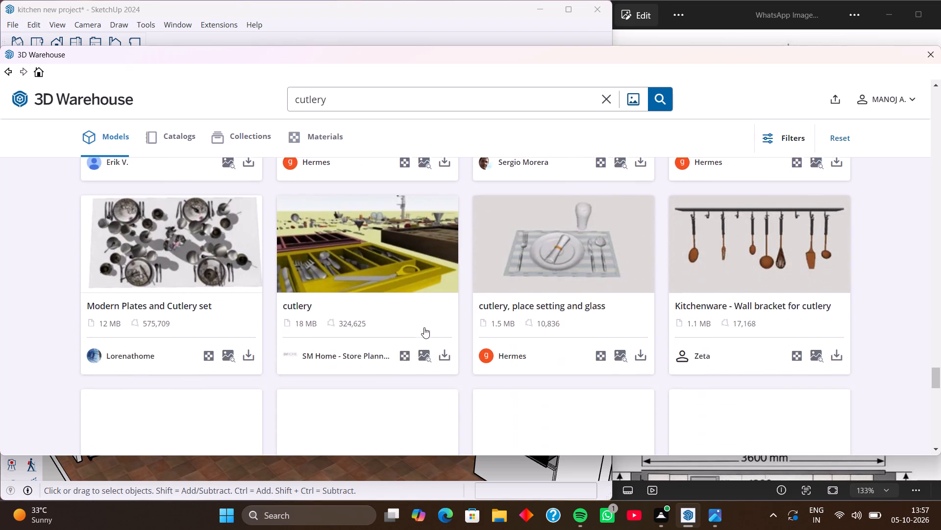
{"action": "scroll", "coordinate": [424, 327], "scroll_direction": "down", "scroll_amount": 5}
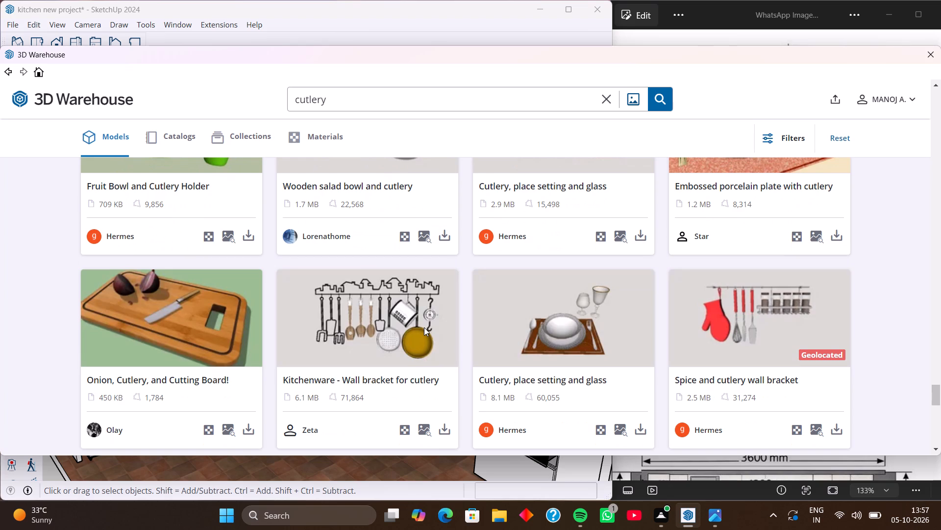
{"action": "scroll", "coordinate": [424, 327], "scroll_direction": "down", "scroll_amount": 6}
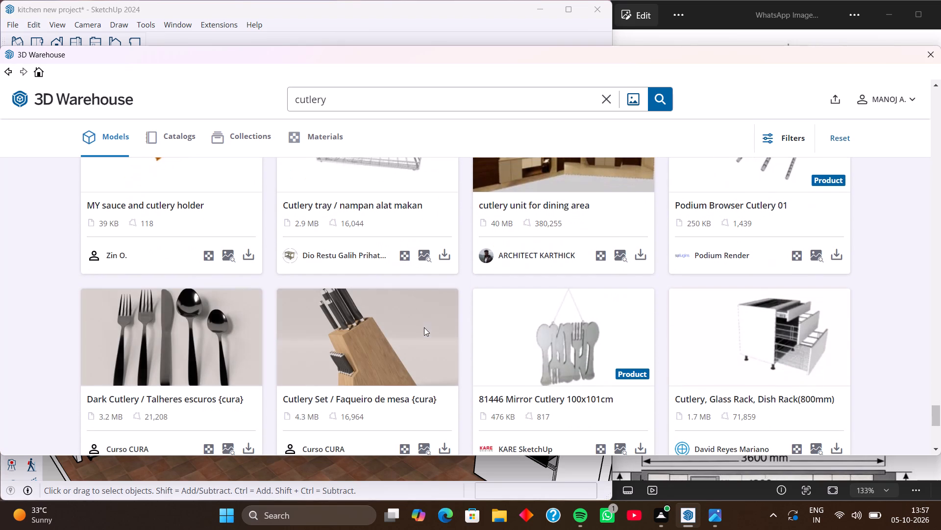
{"action": "scroll", "coordinate": [424, 327], "scroll_direction": "down", "scroll_amount": 3}
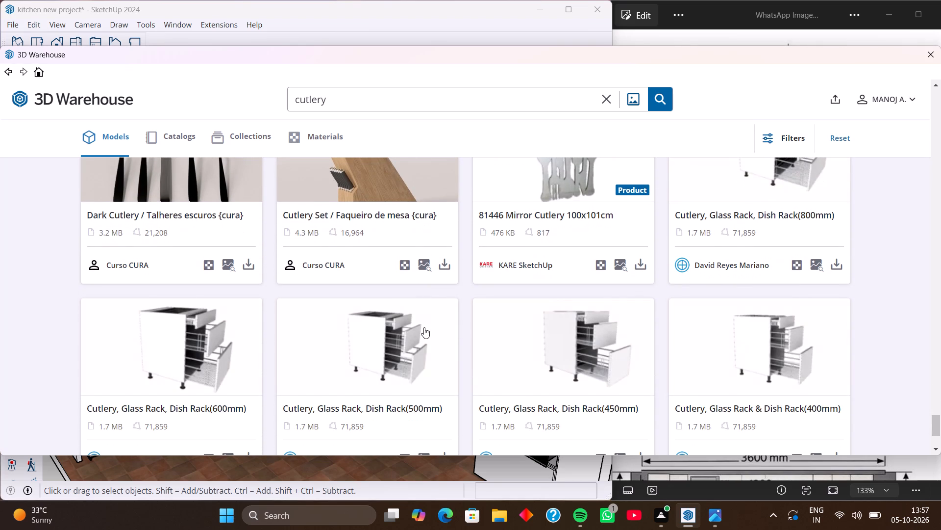
{"action": "scroll", "coordinate": [424, 327], "scroll_direction": "down", "scroll_amount": 4}
Review the cutlery results again from the end of the list back toward the first batch to compare candidate models.
{"action": "scroll", "coordinate": [424, 327], "scroll_direction": "up", "scroll_amount": 7}
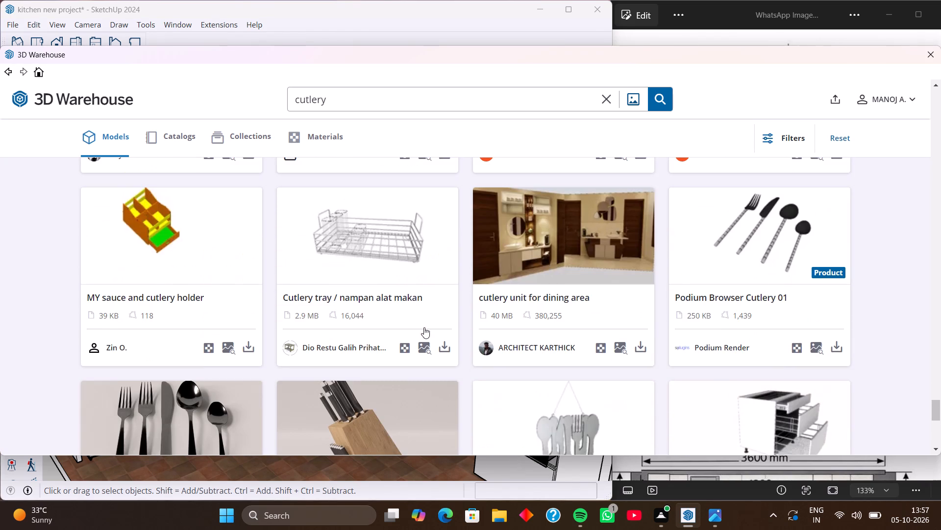
{"action": "scroll", "coordinate": [424, 327], "scroll_direction": "up", "scroll_amount": 11}
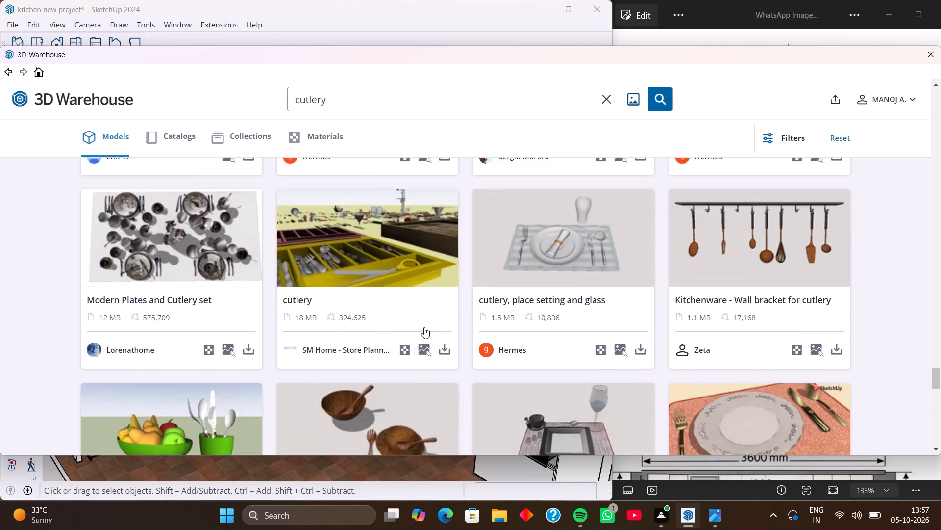
{"action": "scroll", "coordinate": [424, 327], "scroll_direction": "up", "scroll_amount": 11}
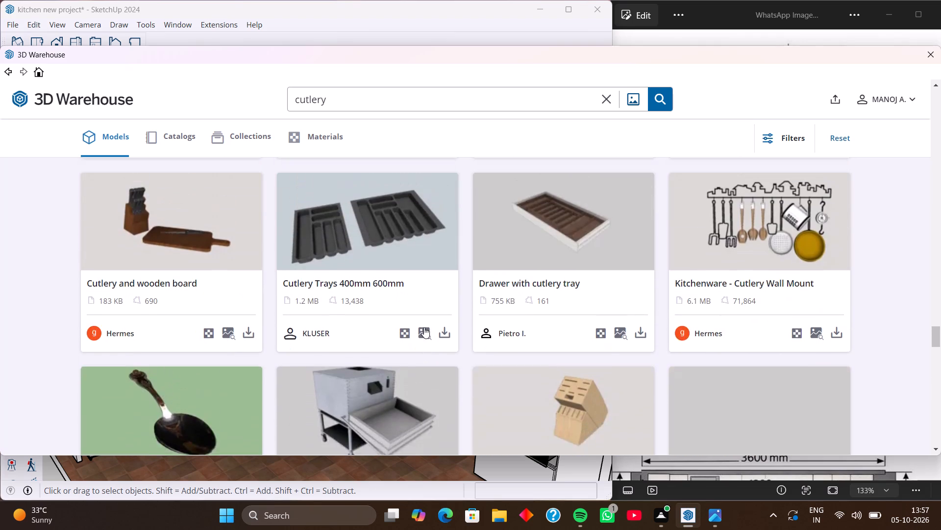
{"action": "scroll", "coordinate": [424, 327], "scroll_direction": "up", "scroll_amount": 8}
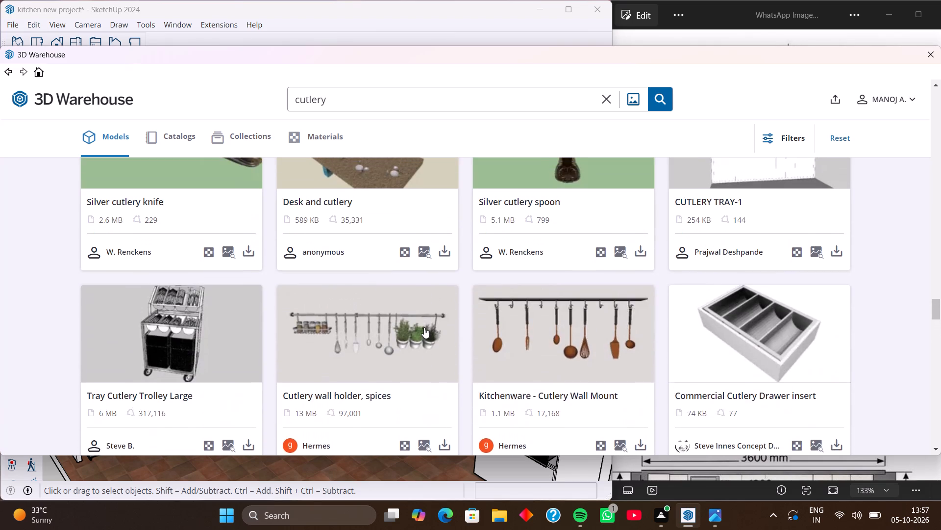
{"action": "scroll", "coordinate": [424, 327], "scroll_direction": "up", "scroll_amount": 4}
{"action": "scroll", "coordinate": [384, 284], "scroll_direction": "up", "scroll_amount": 1}
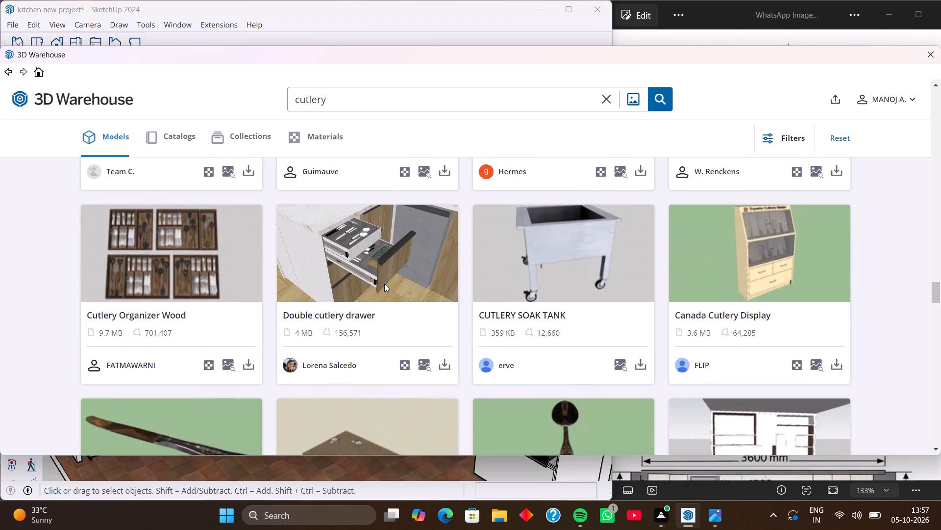
{"action": "scroll", "coordinate": [384, 284], "scroll_direction": "up", "scroll_amount": 10}
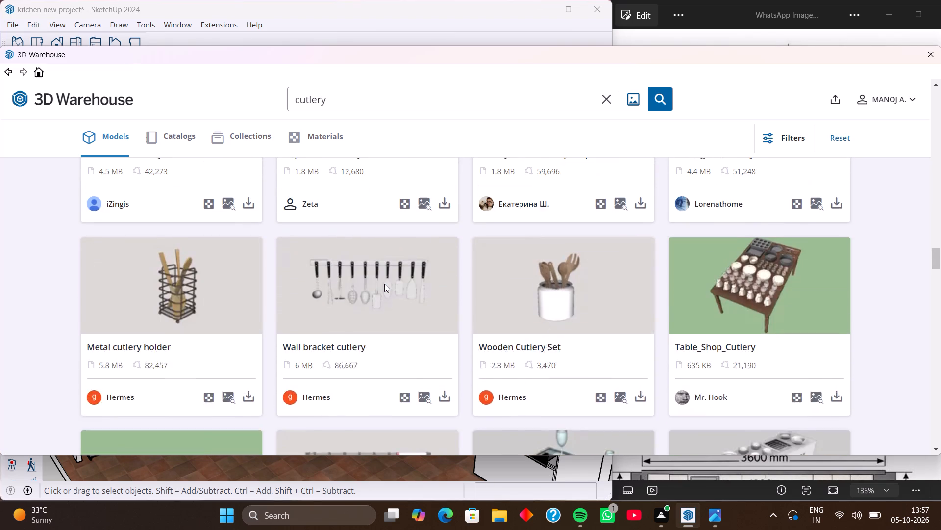
{"action": "scroll", "coordinate": [384, 284], "scroll_direction": "up", "scroll_amount": 4}
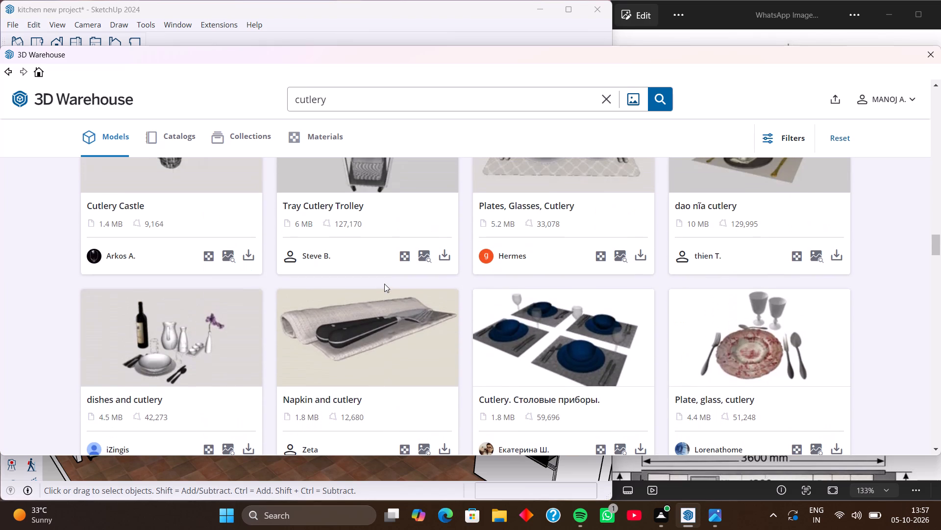
{"action": "scroll", "coordinate": [384, 284], "scroll_direction": "up", "scroll_amount": 3}
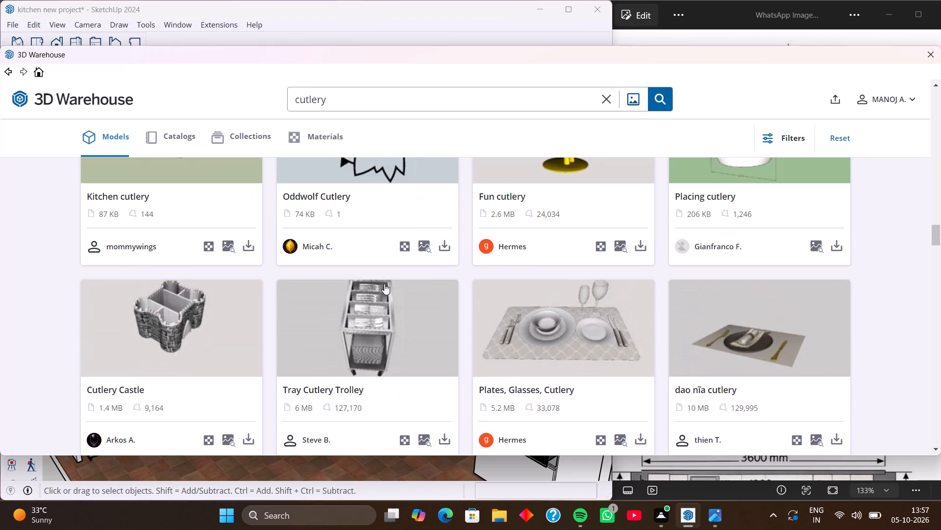
{"action": "scroll", "coordinate": [384, 284], "scroll_direction": "up", "scroll_amount": 8}
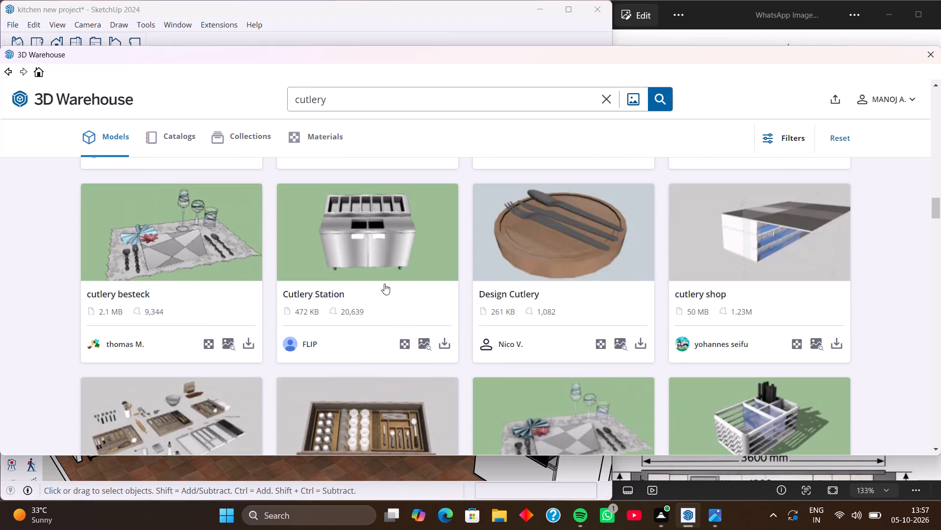
{"action": "scroll", "coordinate": [384, 284], "scroll_direction": "up", "scroll_amount": 5}
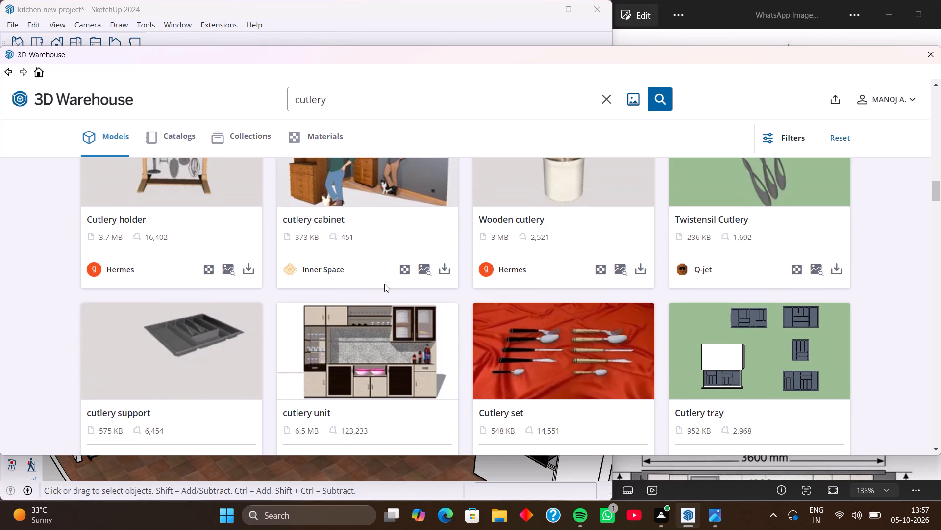
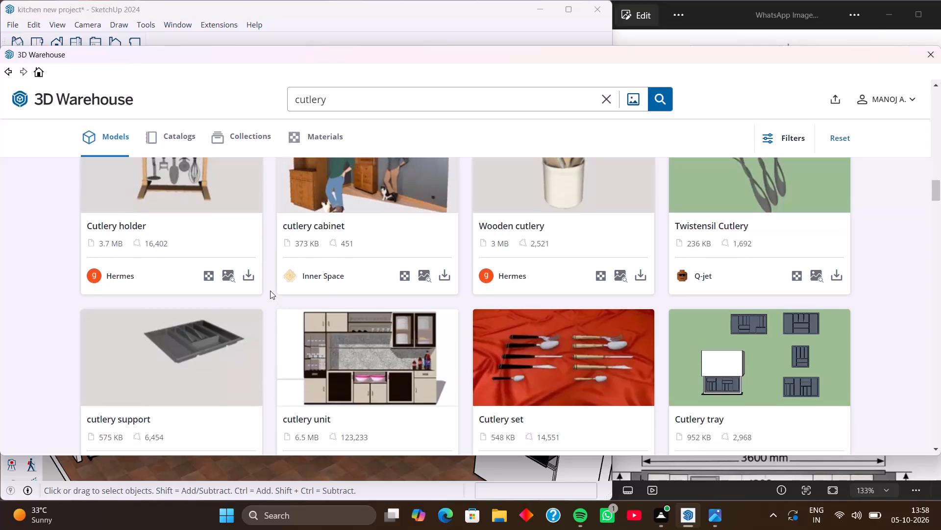
Find the Cutlery model with black utensils hanging from a rail in the results and load it into the kitchen model.
{"action": "scroll", "coordinate": [270, 291], "scroll_direction": "up", "scroll_amount": 4}
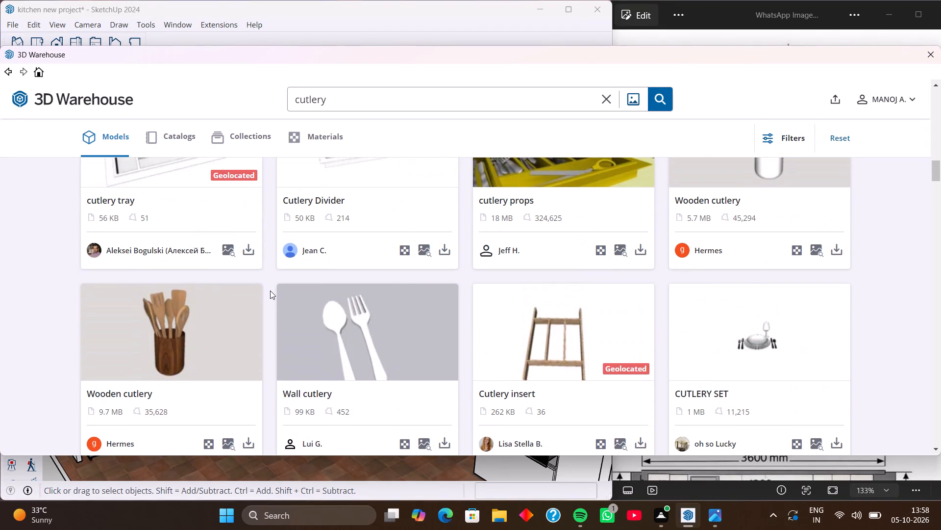
{"action": "scroll", "coordinate": [270, 291], "scroll_direction": "up", "scroll_amount": 7}
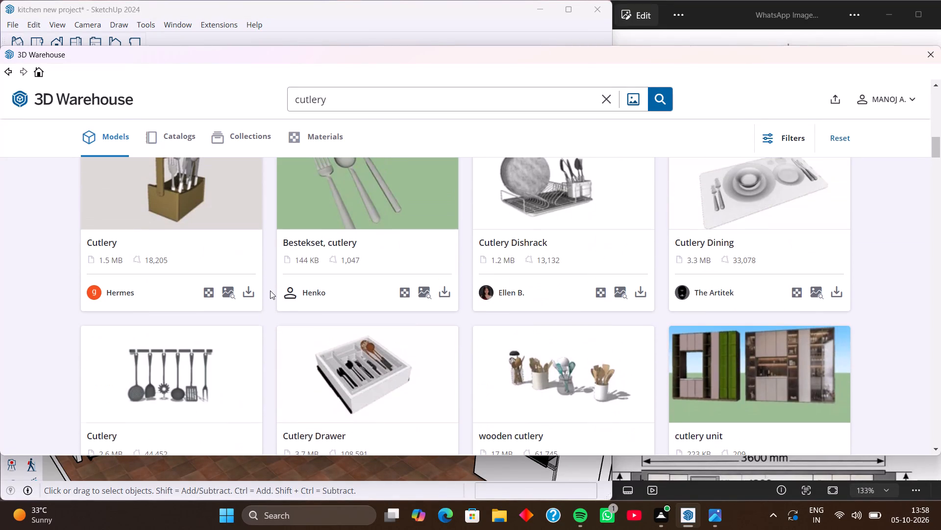
{"action": "scroll", "coordinate": [270, 291], "scroll_direction": "down", "scroll_amount": 1}
{"action": "scroll", "coordinate": [251, 344], "scroll_direction": "down", "scroll_amount": 1}
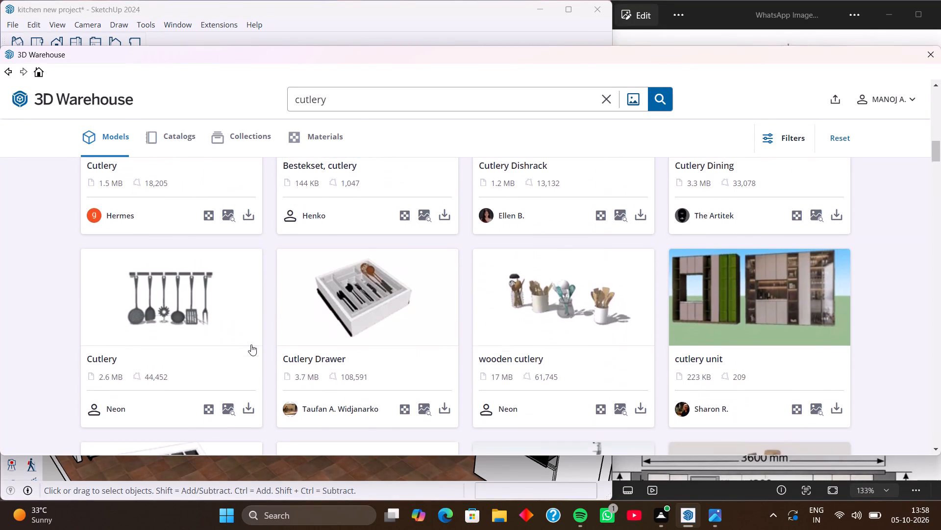
{"action": "left_click", "coordinate": [249, 360]}
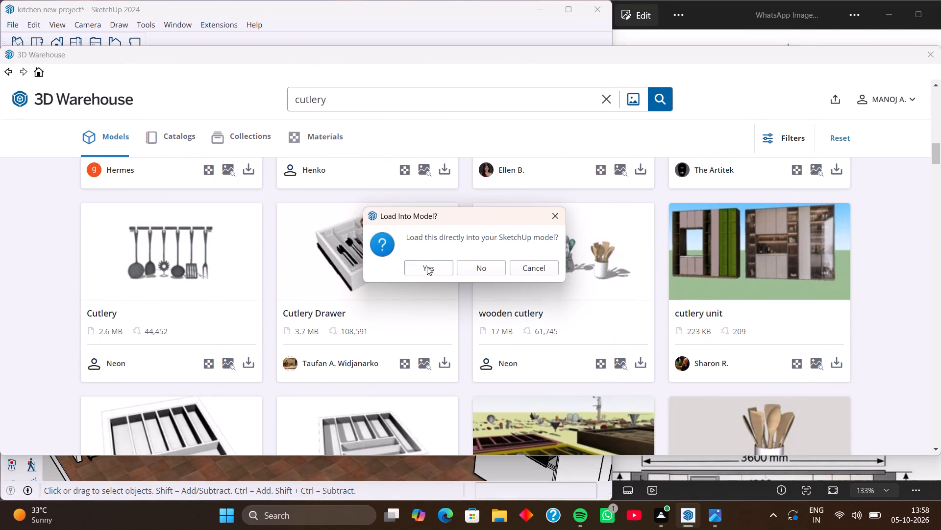
{"action": "left_click", "coordinate": [427, 266]}
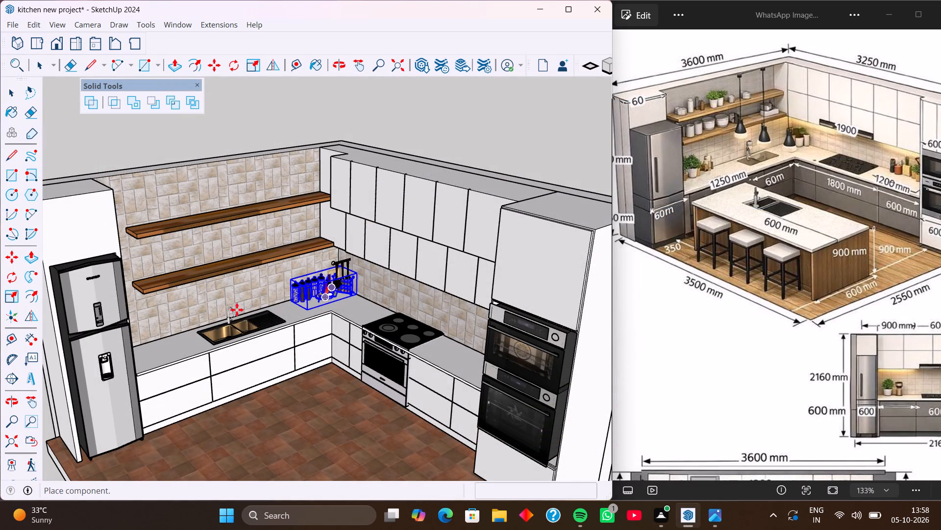
Place the hanging utensil rail on the tiled wall below the lower wooden shelf, between the fridge and the sink, and deselect it.
{"action": "left_click", "coordinate": [140, 331]}
{"action": "middle_click_drag", "start_coordinate": [145, 328], "coordinate": [118, 337]}
{"action": "middle_click_drag", "start_coordinate": [206, 327], "coordinate": [147, 324]}
{"action": "scroll", "coordinate": [184, 280], "scroll_direction": "up", "scroll_amount": 4}
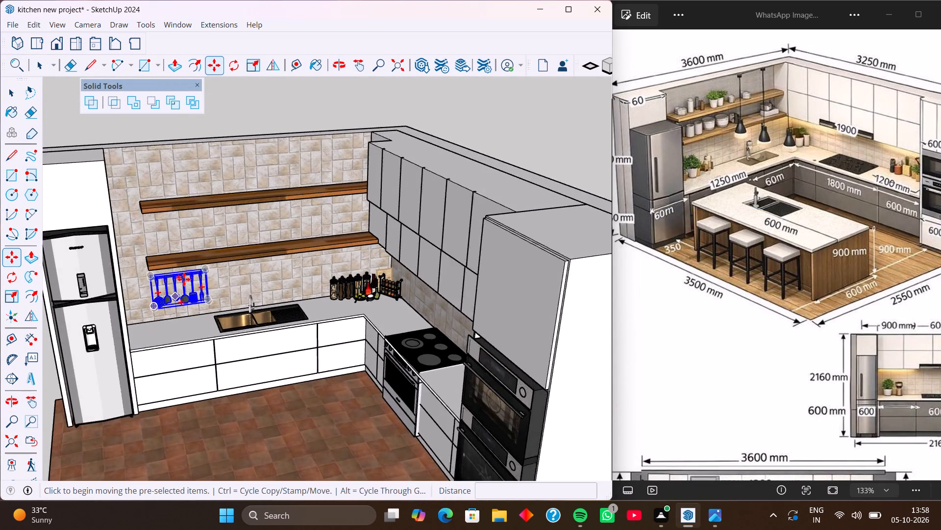
{"action": "scroll", "coordinate": [184, 279], "scroll_direction": "up", "scroll_amount": 9}
{"action": "key", "text": "space"}
{"action": "scroll", "coordinate": [184, 279], "scroll_direction": "down", "scroll_amount": 6}
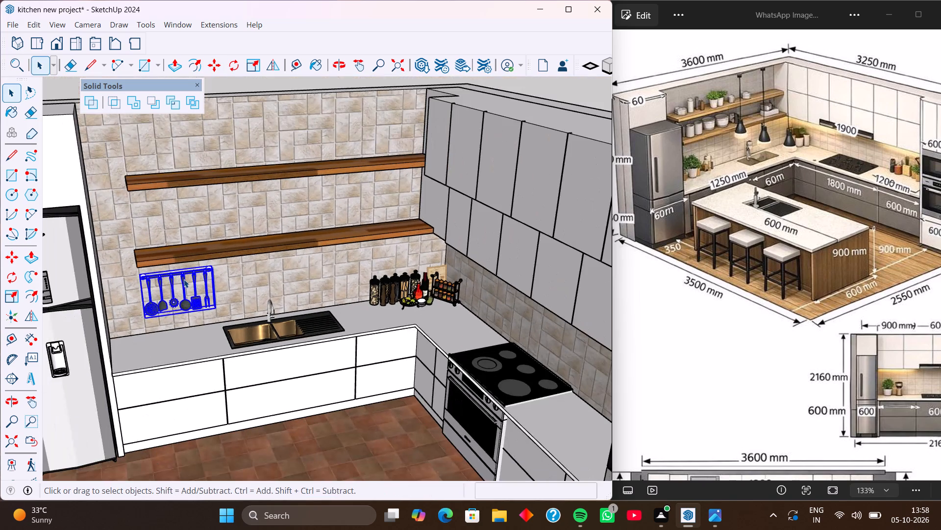
{"action": "scroll", "coordinate": [239, 175], "scroll_direction": "down", "scroll_amount": 2}
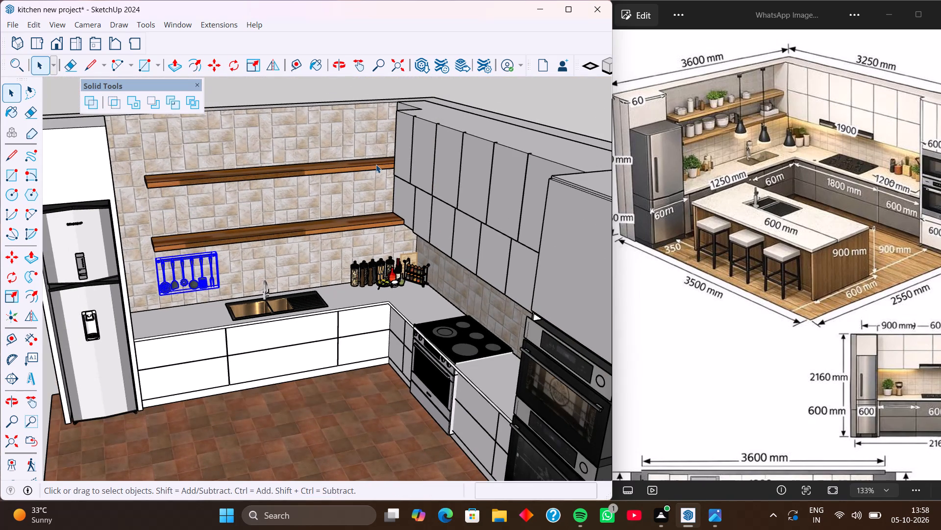
{"action": "scroll", "coordinate": [341, 161], "scroll_direction": "down", "scroll_amount": 2}
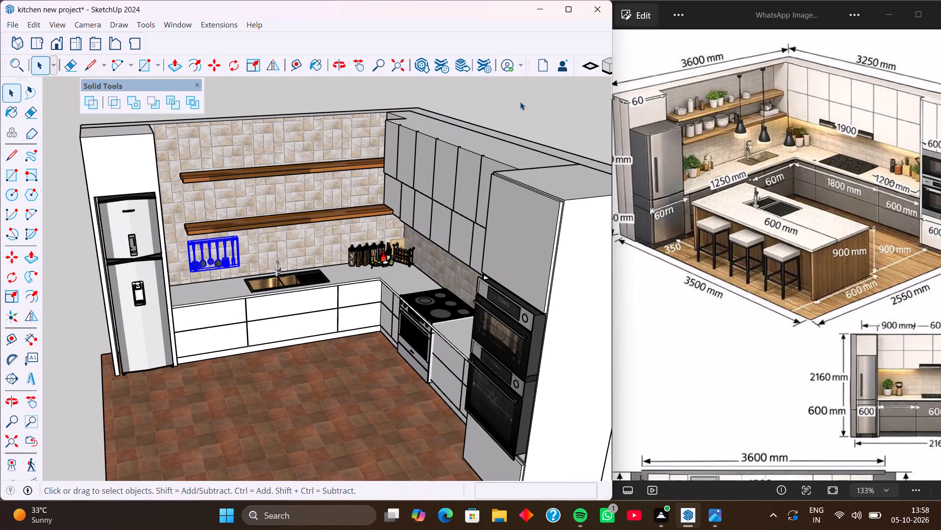
{"action": "left_click", "coordinate": [520, 102]}
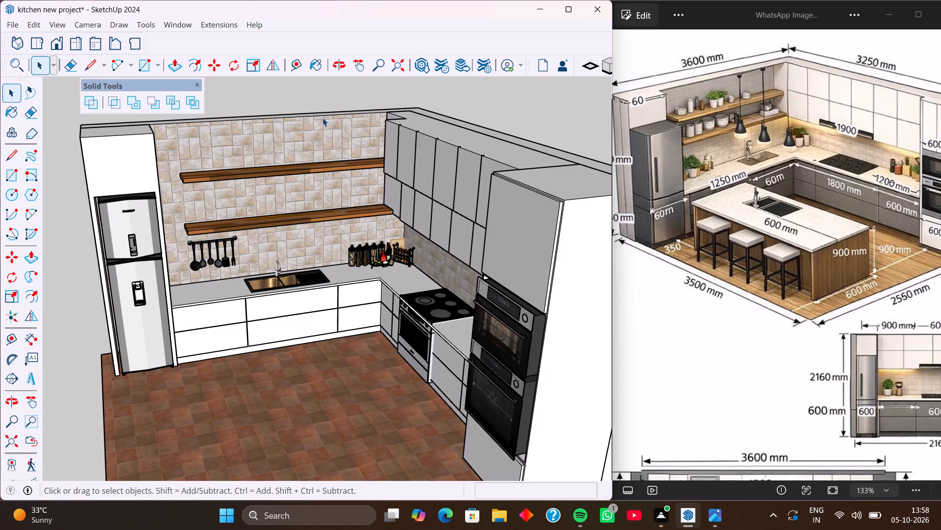
Reopen the 3D Warehouse cutlery search results.
{"action": "left_click", "coordinate": [182, 24]}
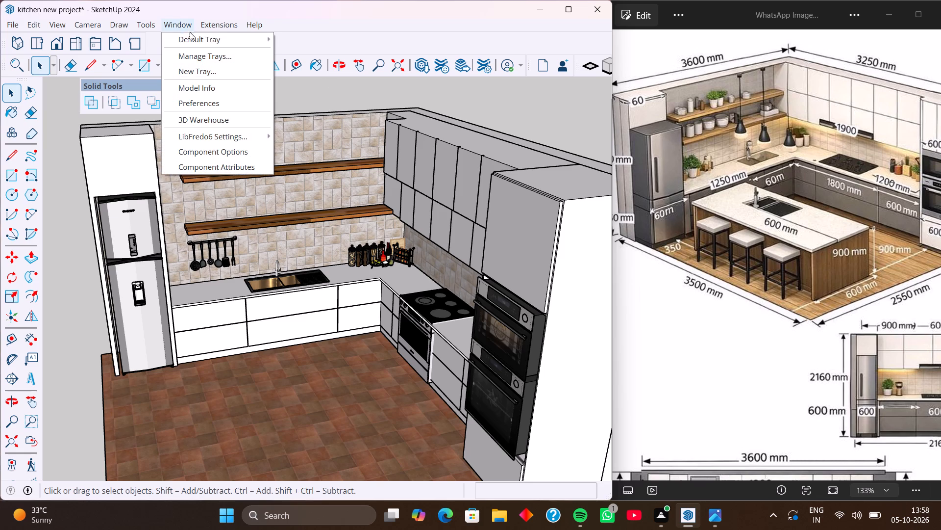
{"action": "left_click", "coordinate": [225, 125]}
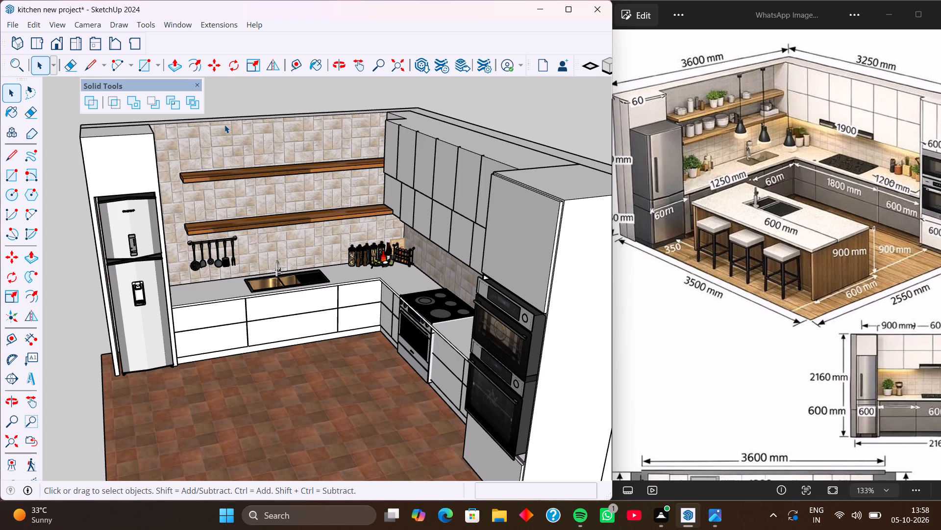
{"action": "left_click", "coordinate": [176, 25]}
{"action": "left_click", "coordinate": [208, 118]}
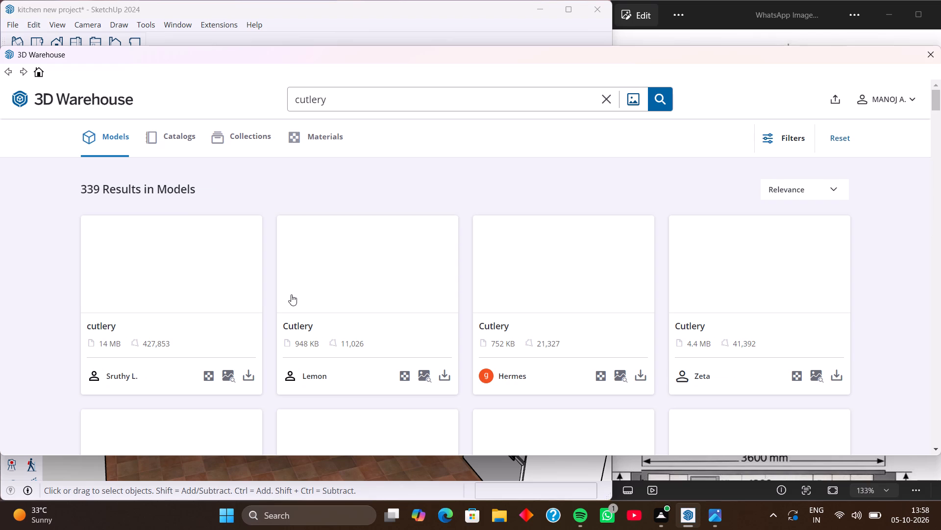
Find the 9.7 MB Wooden cutlery model with utensils in a dark wooden holder and load it into the kitchen model.
{"action": "scroll", "coordinate": [316, 294], "scroll_direction": "down", "scroll_amount": 3}
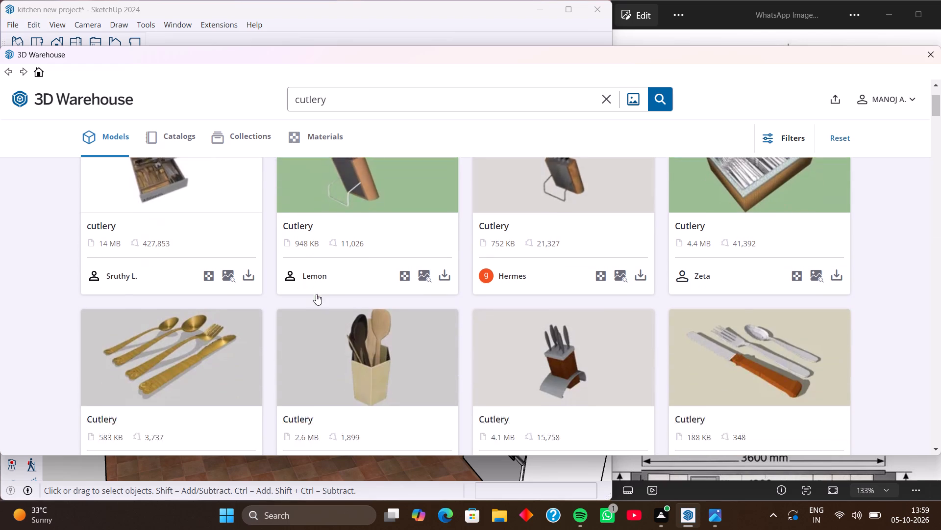
{"action": "scroll", "coordinate": [316, 294], "scroll_direction": "down", "scroll_amount": 3}
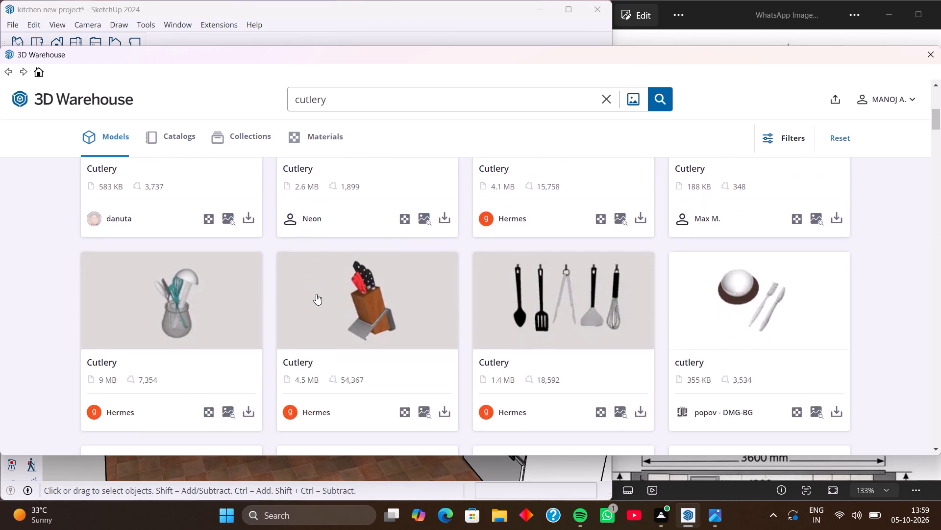
{"action": "scroll", "coordinate": [316, 294], "scroll_direction": "down", "scroll_amount": 6}
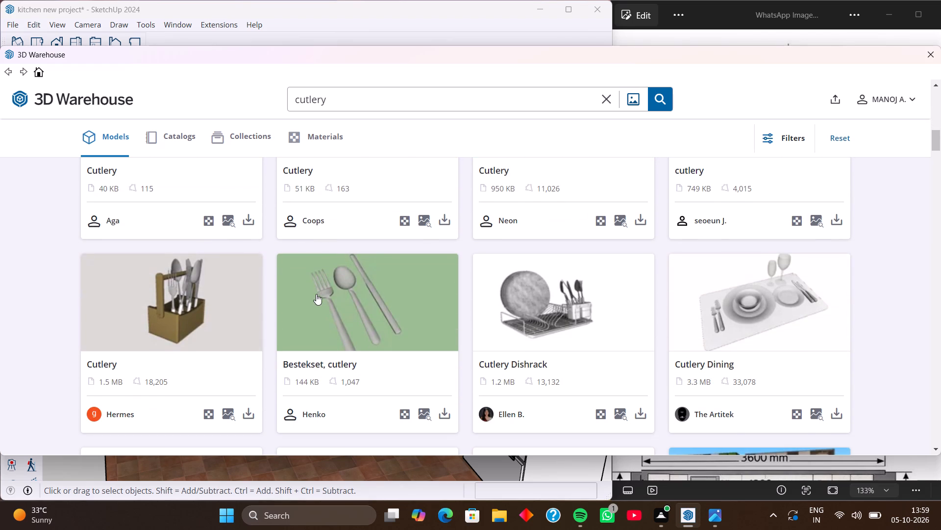
{"action": "scroll", "coordinate": [316, 294], "scroll_direction": "down", "scroll_amount": 8}
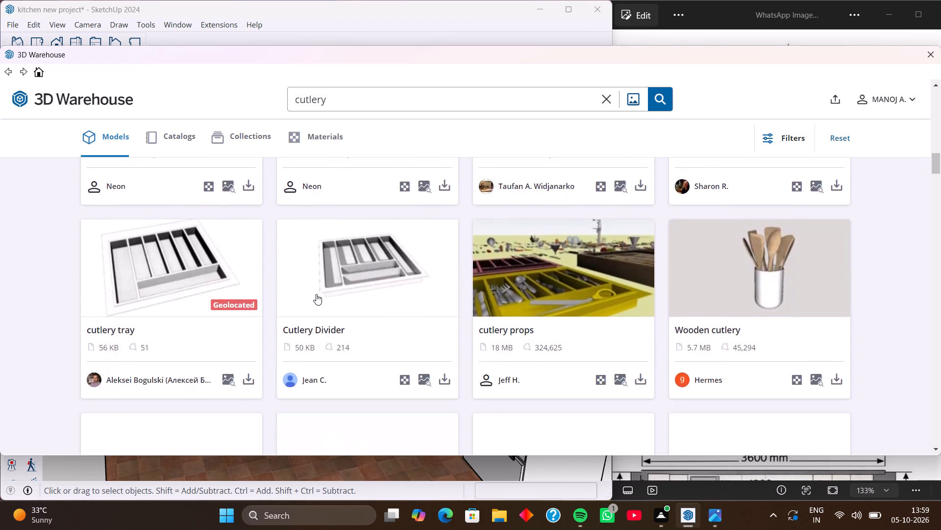
{"action": "scroll", "coordinate": [316, 294], "scroll_direction": "down", "scroll_amount": 1}
{"action": "scroll", "coordinate": [249, 351], "scroll_direction": "down", "scroll_amount": 1}
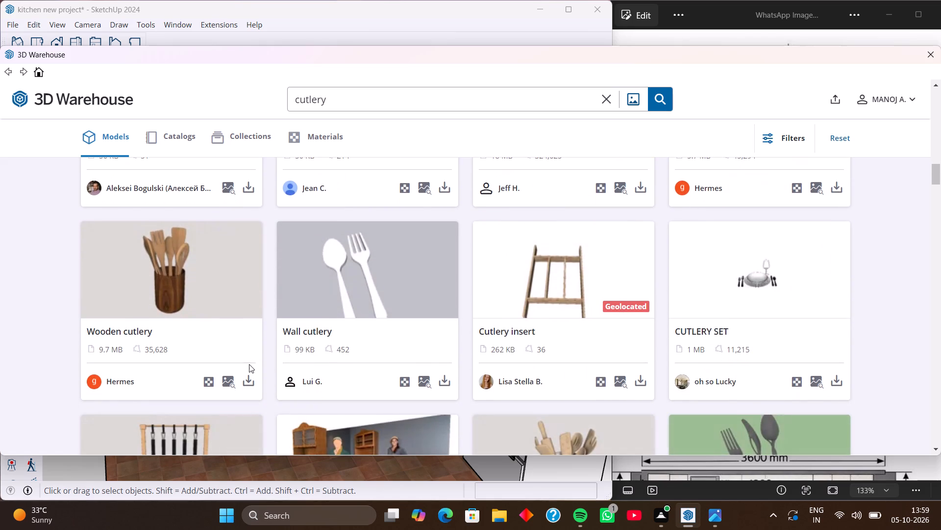
{"action": "scroll", "coordinate": [249, 366], "scroll_direction": "down", "scroll_amount": 2}
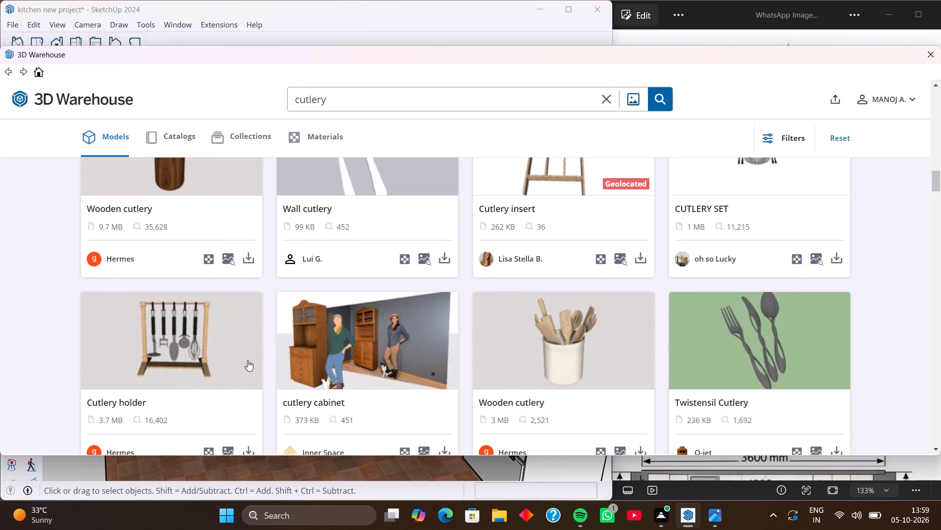
{"action": "scroll", "coordinate": [225, 290], "scroll_direction": "up", "scroll_amount": 2}
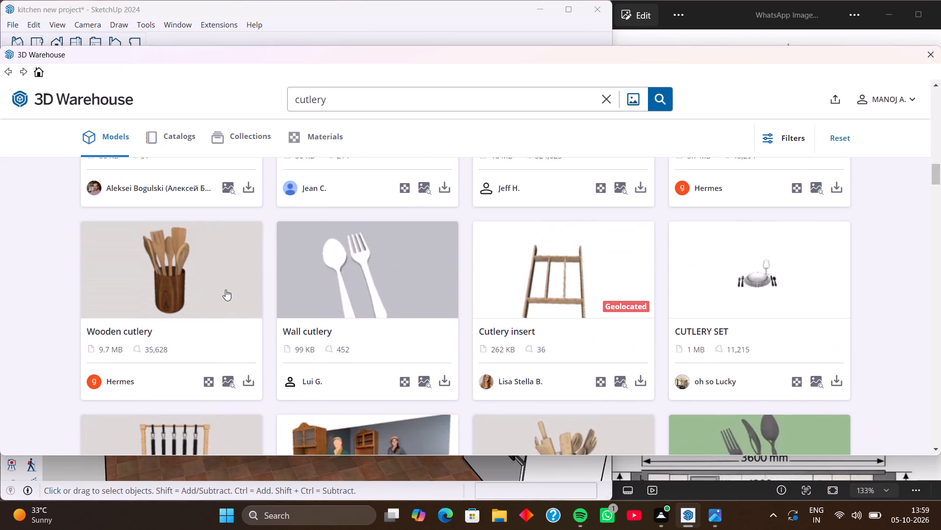
{"action": "scroll", "coordinate": [225, 290], "scroll_direction": "down", "scroll_amount": 2}
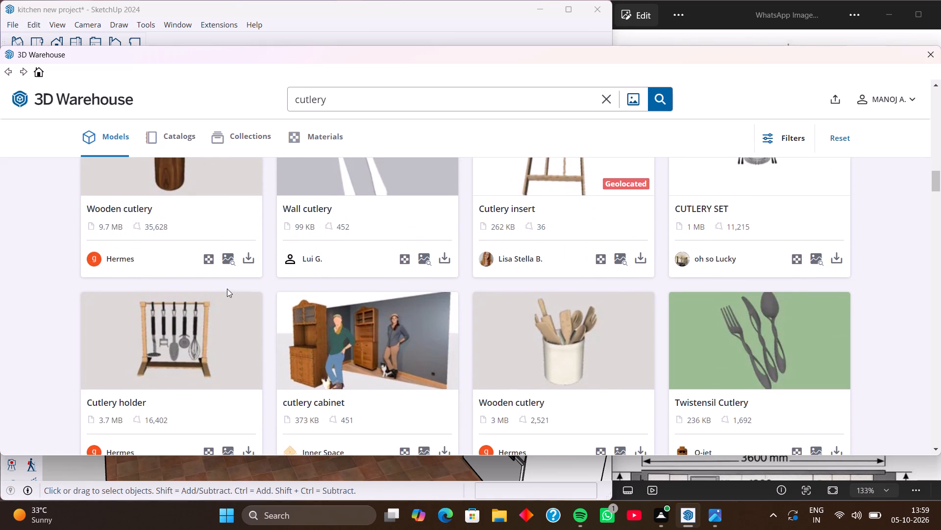
{"action": "left_click", "coordinate": [247, 264]}
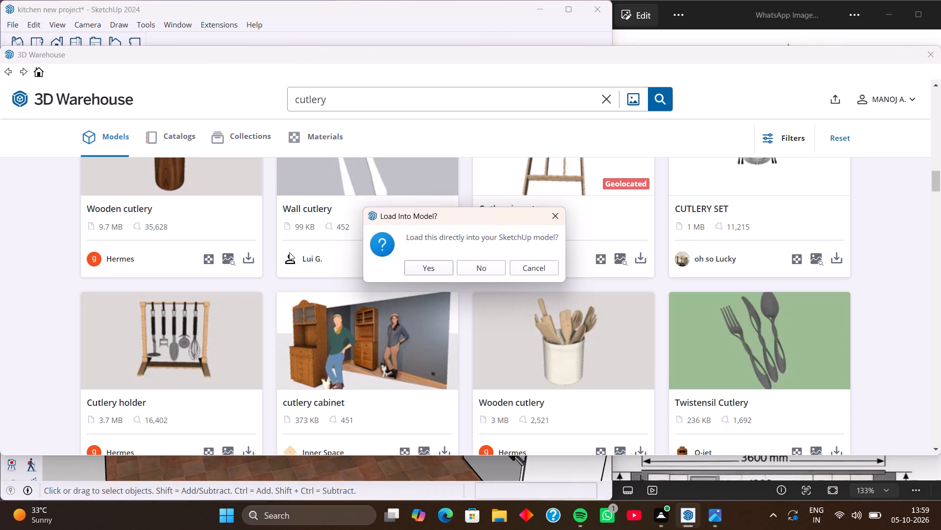
{"action": "left_click", "coordinate": [415, 262]}
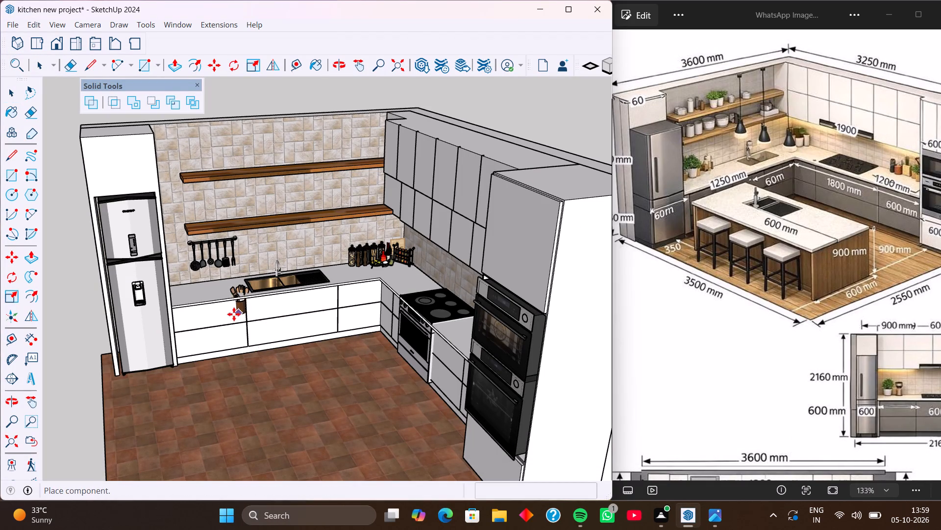
Place the wooden cutlery holder on the countertop against the tiled wall, in the corner beside the fridge.
{"action": "scroll", "coordinate": [173, 296], "scroll_direction": "up", "scroll_amount": 13}
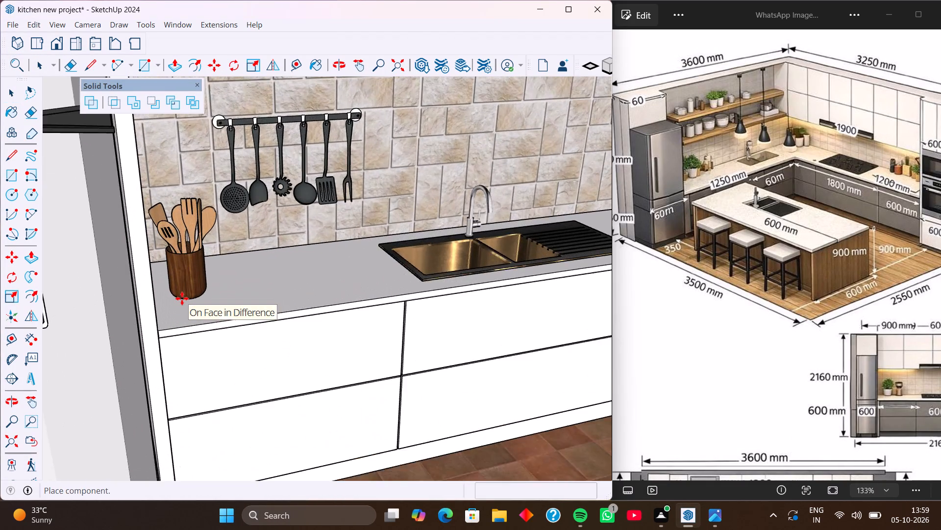
{"action": "scroll", "coordinate": [182, 298], "scroll_direction": "up", "scroll_amount": 2}
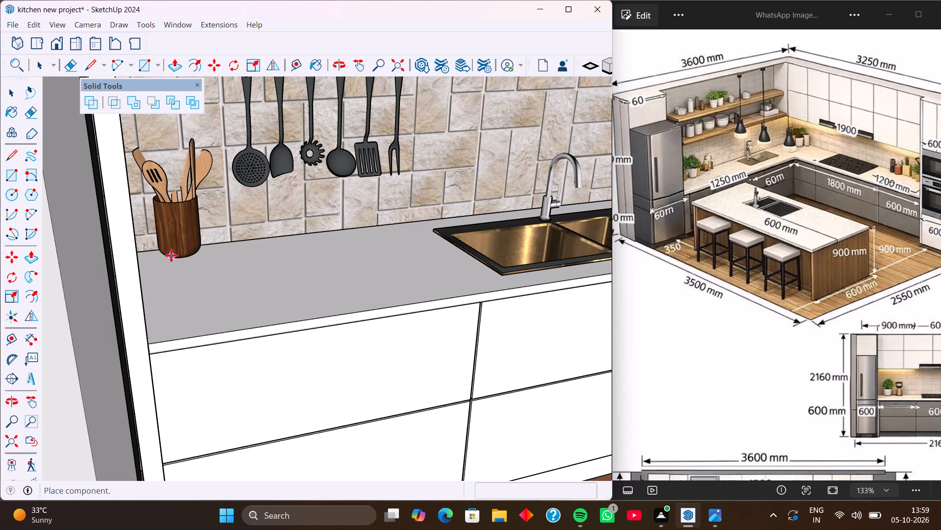
{"action": "left_click", "coordinate": [174, 266]}
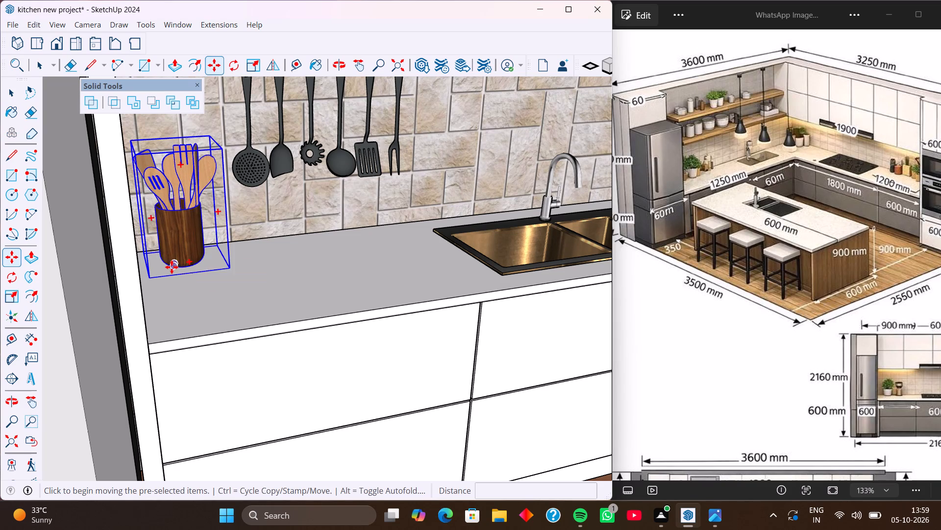
Copy the wooden cutlery holder about 14' 4" away to the cooktop-side counter, in the corner beside the tall oven unit, and deselect it.
{"action": "left_click", "coordinate": [172, 267]}
{"action": "scroll", "coordinate": [333, 310], "scroll_direction": "down", "scroll_amount": 3}
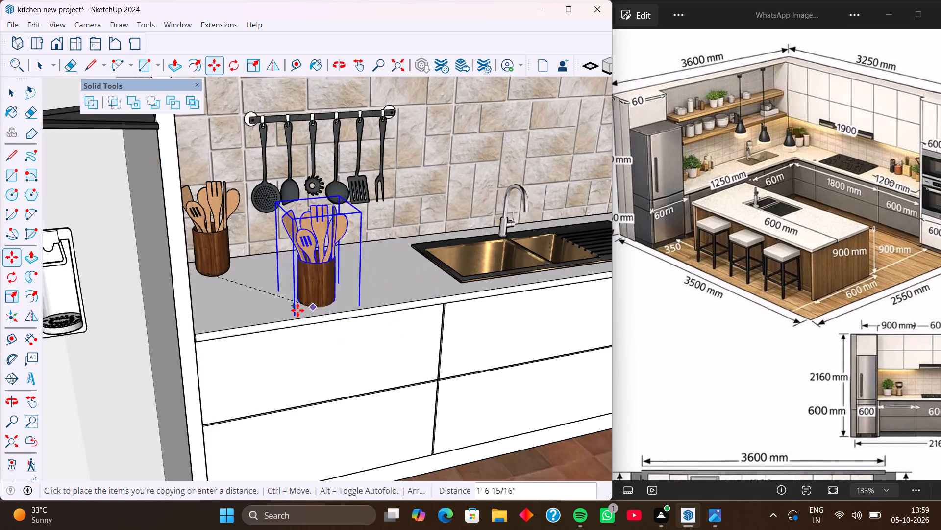
{"action": "scroll", "coordinate": [297, 310], "scroll_direction": "down", "scroll_amount": 7}
{"action": "middle_click_drag", "start_coordinate": [255, 353], "coordinate": [414, 382]}
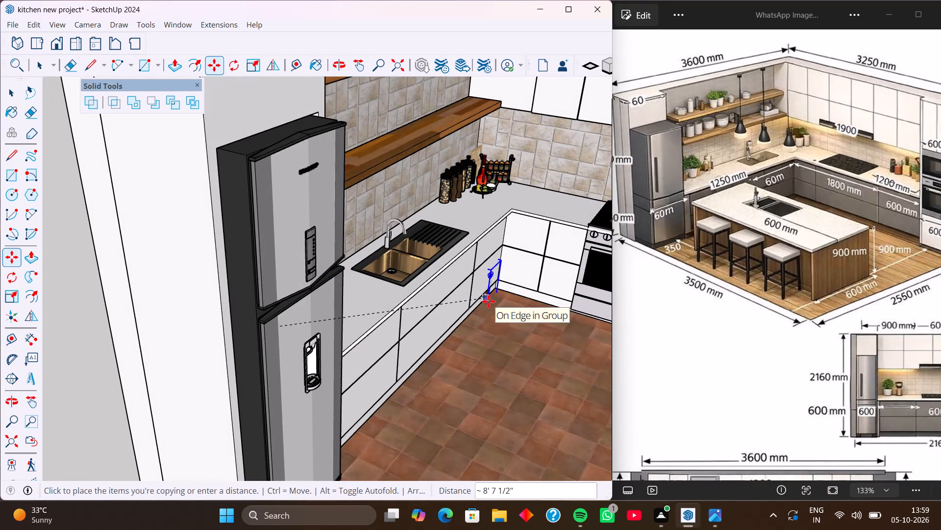
{"action": "middle_click_drag", "start_coordinate": [489, 301], "coordinate": [277, 295], "text": "shift"}
{"action": "middle_click_drag", "start_coordinate": [472, 278], "coordinate": [612, 304]}
{"action": "middle_click_drag", "start_coordinate": [540, 212], "coordinate": [387, 259], "text": "shift"}
{"action": "middle_click_drag", "start_coordinate": [412, 280], "coordinate": [493, 267]}
{"action": "scroll", "coordinate": [413, 222], "scroll_direction": "up", "scroll_amount": 6}
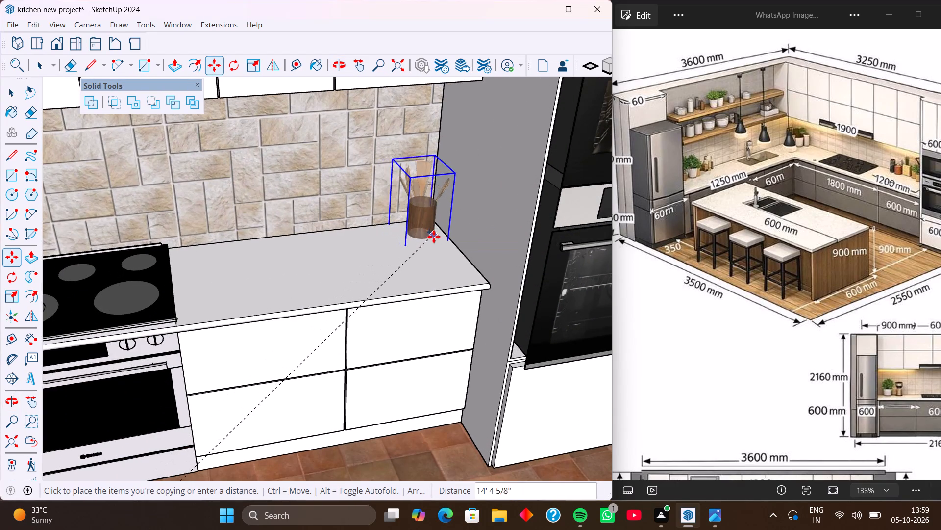
{"action": "left_click", "coordinate": [433, 237]}
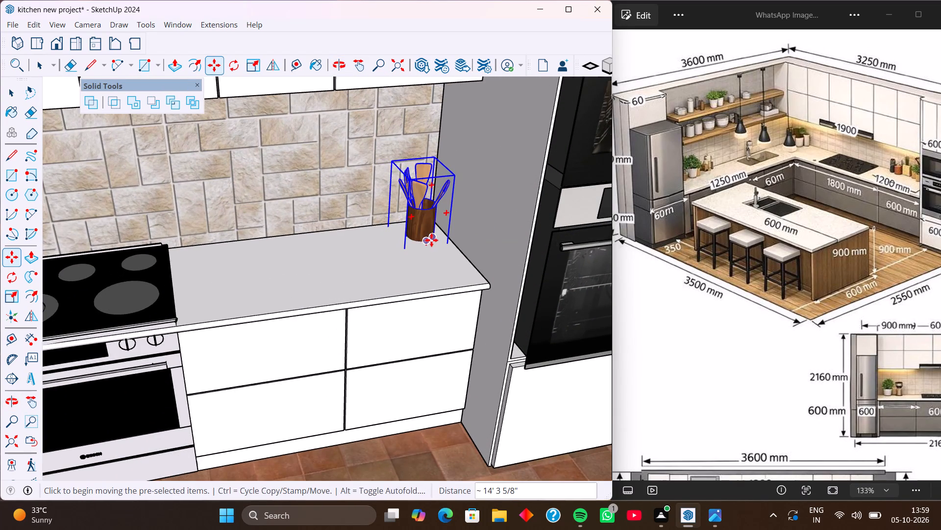
{"action": "middle_click_drag", "start_coordinate": [434, 257], "coordinate": [368, 260]}
{"action": "key", "text": "space"}
{"action": "scroll", "coordinate": [368, 260], "scroll_direction": "down", "scroll_amount": 3}
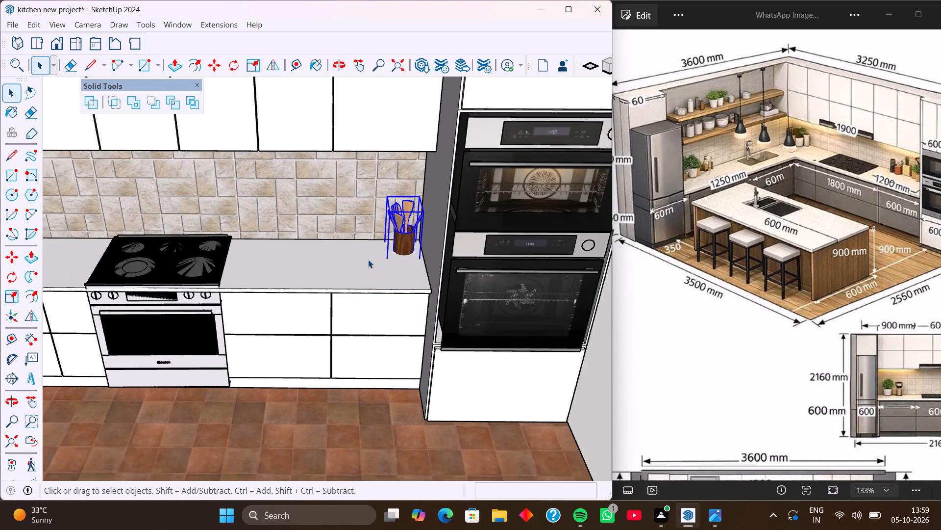
{"action": "scroll", "coordinate": [368, 260], "scroll_direction": "down", "scroll_amount": 5}
{"action": "left_click", "coordinate": [570, 363]}
{"action": "scroll", "coordinate": [358, 274], "scroll_direction": "up", "scroll_amount": 3}
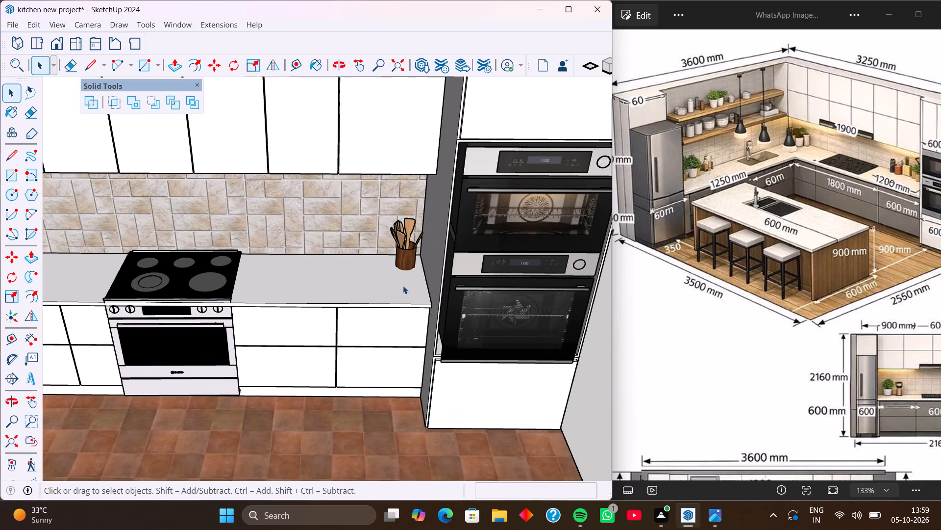
{"action": "middle_click_drag", "start_coordinate": [401, 286], "coordinate": [385, 266]}
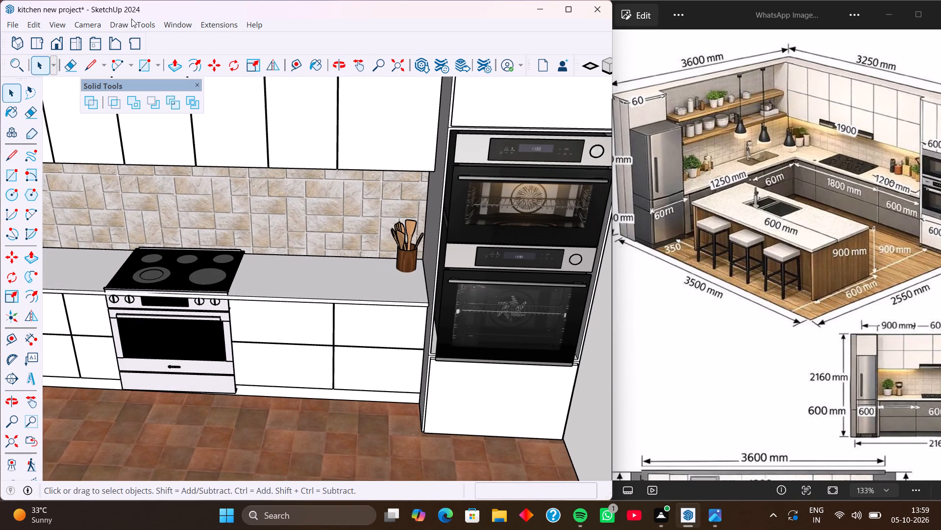
Reopen the 3D Warehouse cutlery search results.
{"action": "left_click", "coordinate": [188, 26]}
{"action": "left_click", "coordinate": [219, 126]}
{"action": "left_click", "coordinate": [184, 23]}
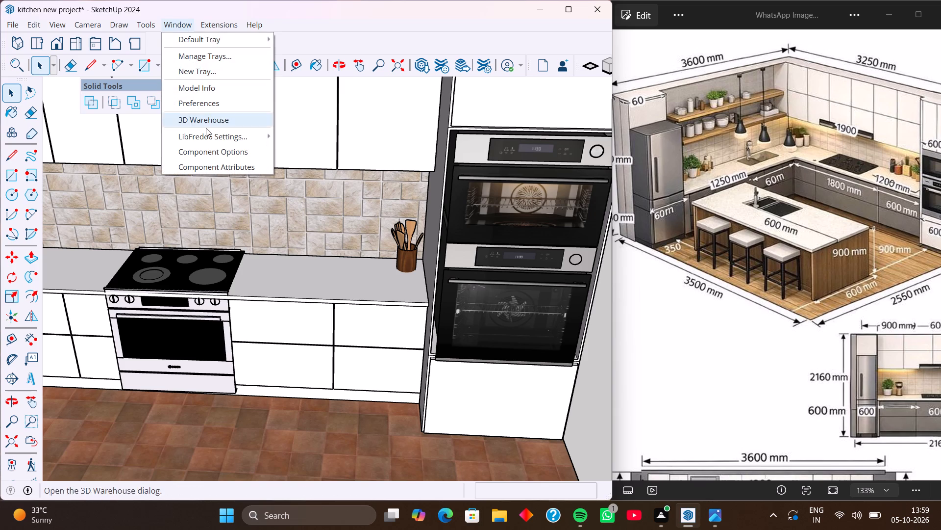
{"action": "left_click", "coordinate": [208, 118]}
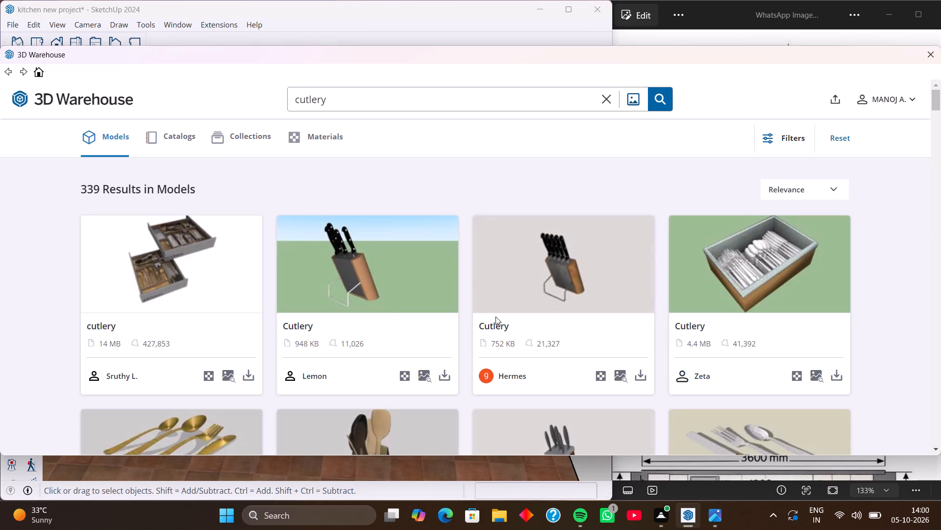
Find the 17 MB wooden cutlery model with four utensil holders and load it into the kitchen model.
{"action": "scroll", "coordinate": [464, 296], "scroll_direction": "down", "scroll_amount": 4}
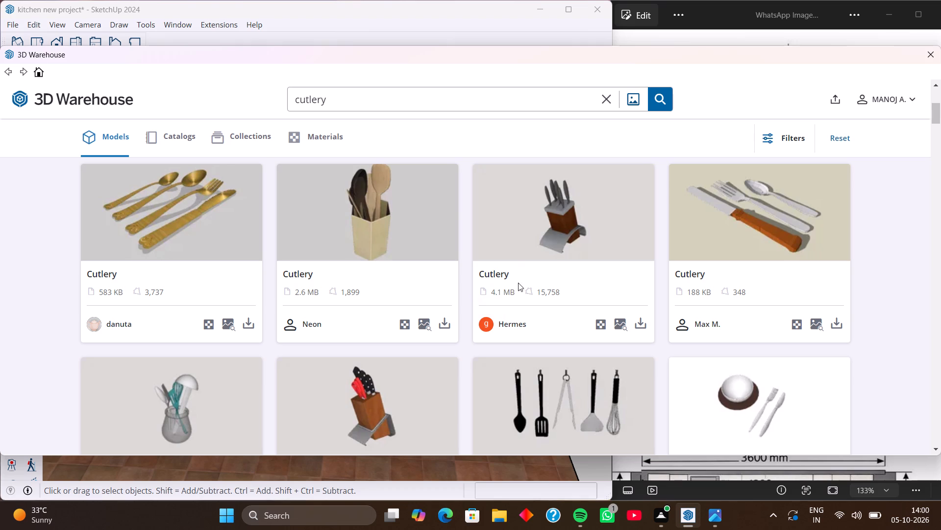
{"action": "scroll", "coordinate": [560, 283], "scroll_direction": "down", "scroll_amount": 5}
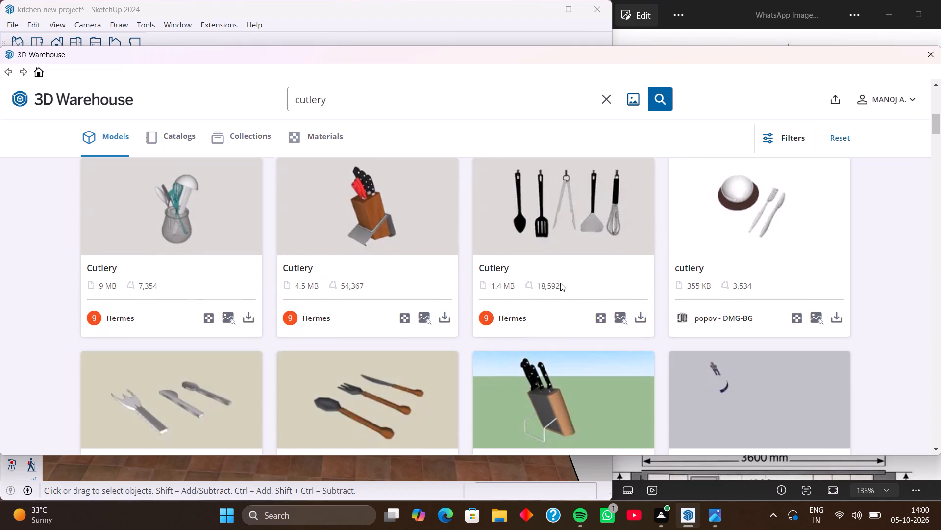
{"action": "scroll", "coordinate": [560, 283], "scroll_direction": "down", "scroll_amount": 2}
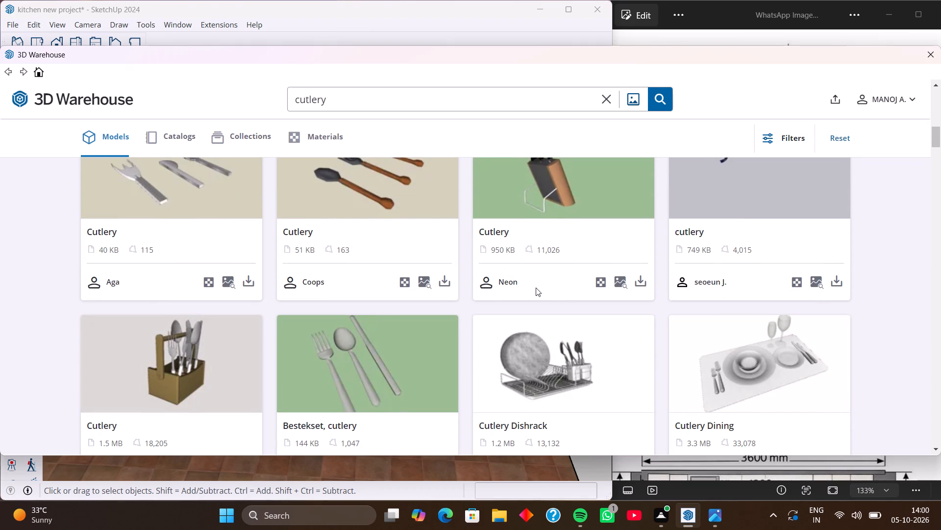
{"action": "scroll", "coordinate": [536, 288], "scroll_direction": "down", "scroll_amount": 4}
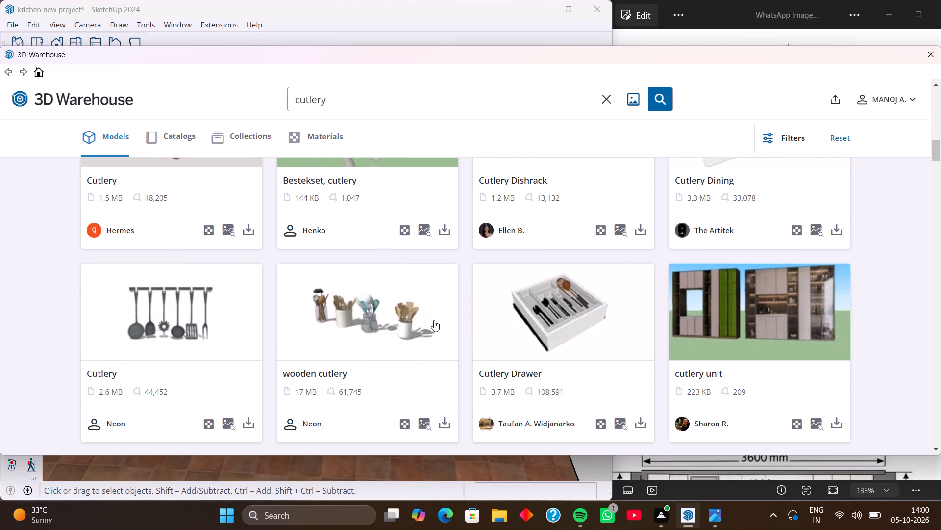
{"action": "scroll", "coordinate": [434, 326], "scroll_direction": "down", "scroll_amount": 6}
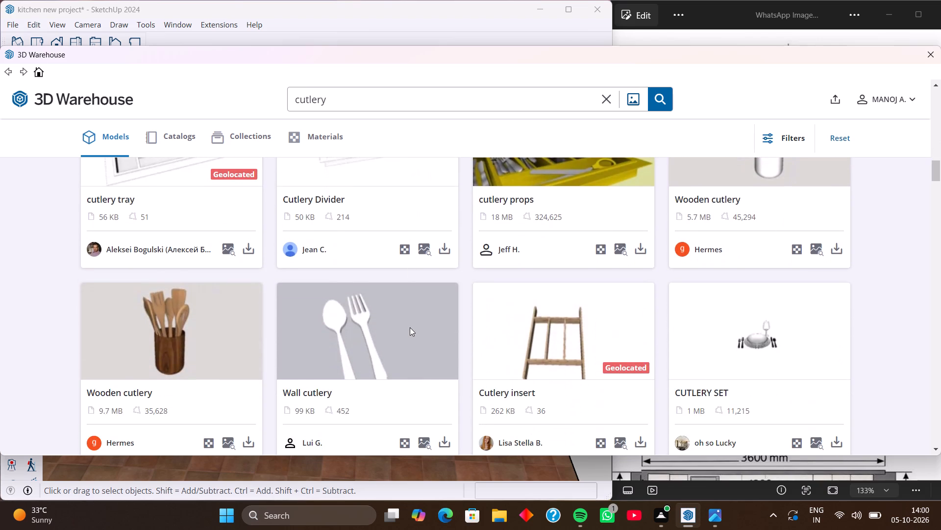
{"action": "scroll", "coordinate": [410, 327], "scroll_direction": "up", "scroll_amount": 5}
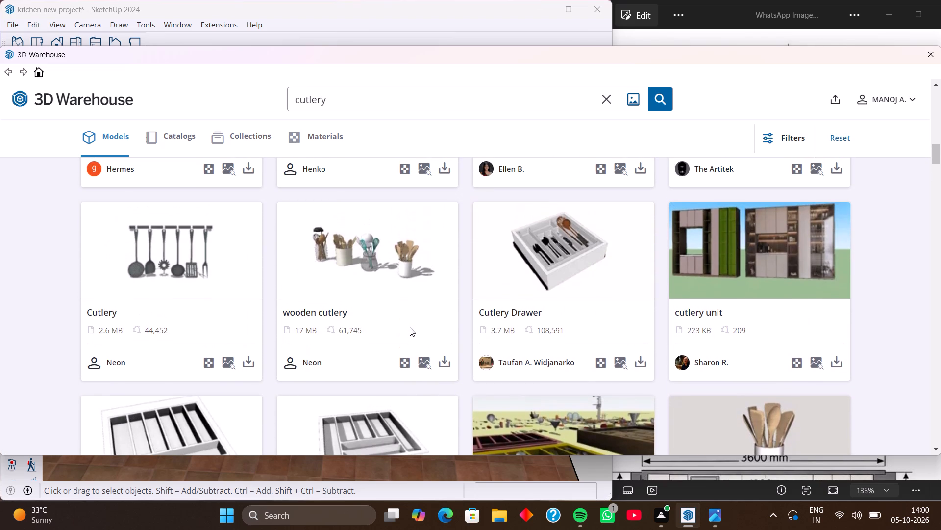
{"action": "left_click", "coordinate": [442, 362]}
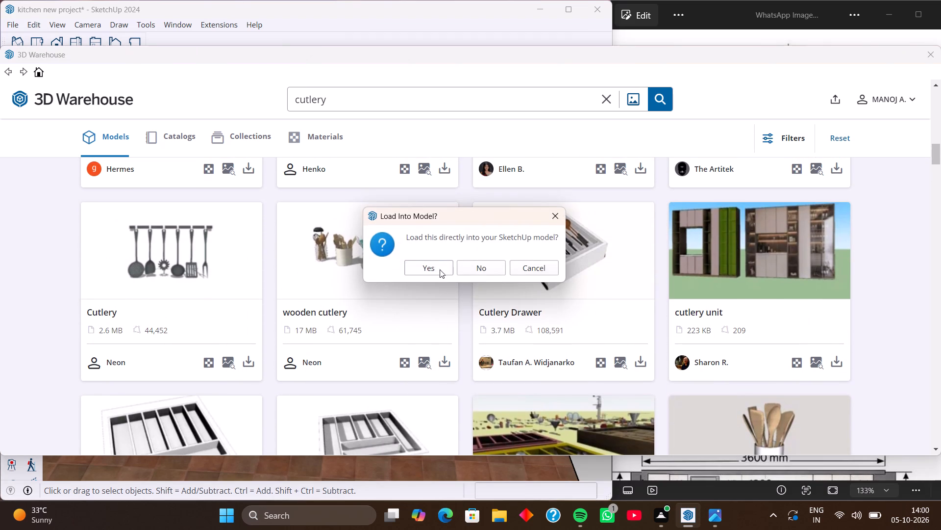
{"action": "left_click", "coordinate": [440, 267]}
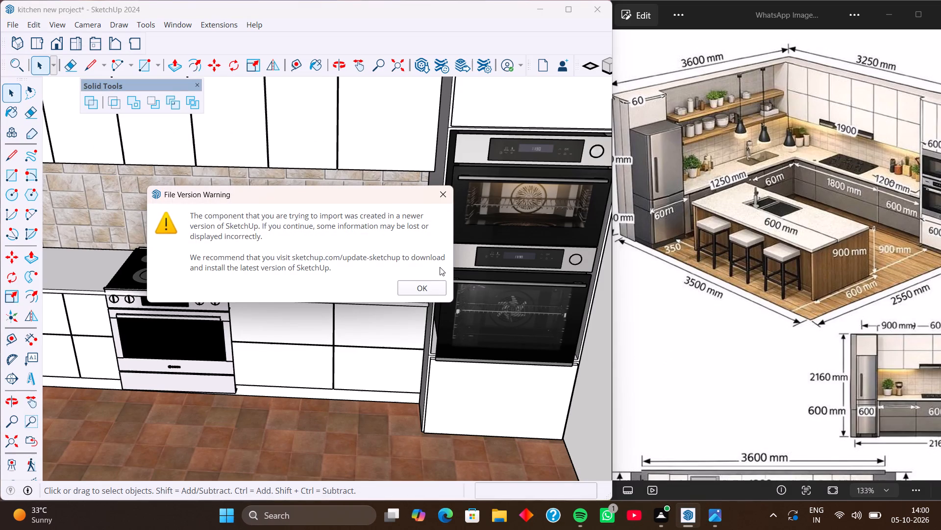
{"action": "left_click", "coordinate": [429, 288]}
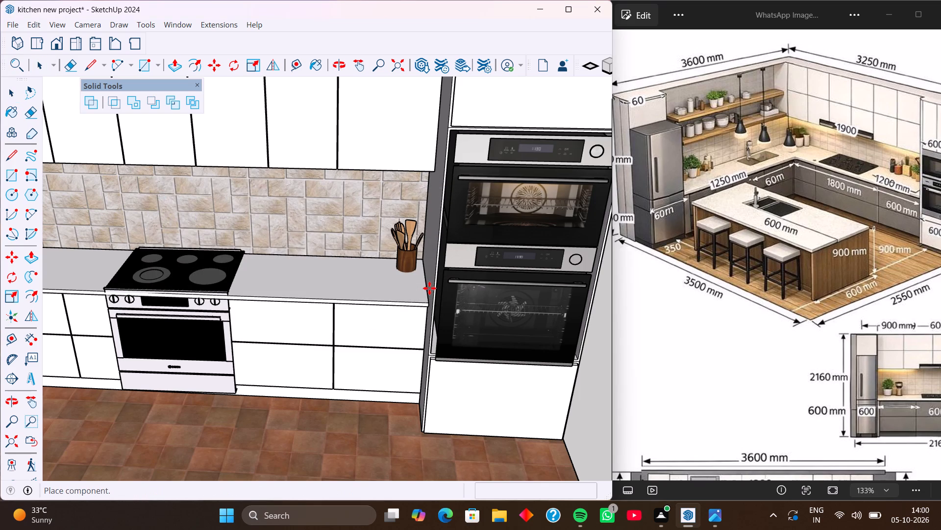
Place the set of four utensil holders on the open ground outside the kitchen, beside the tall oven unit.
{"action": "scroll", "coordinate": [325, 315], "scroll_direction": "down", "scroll_amount": 1}
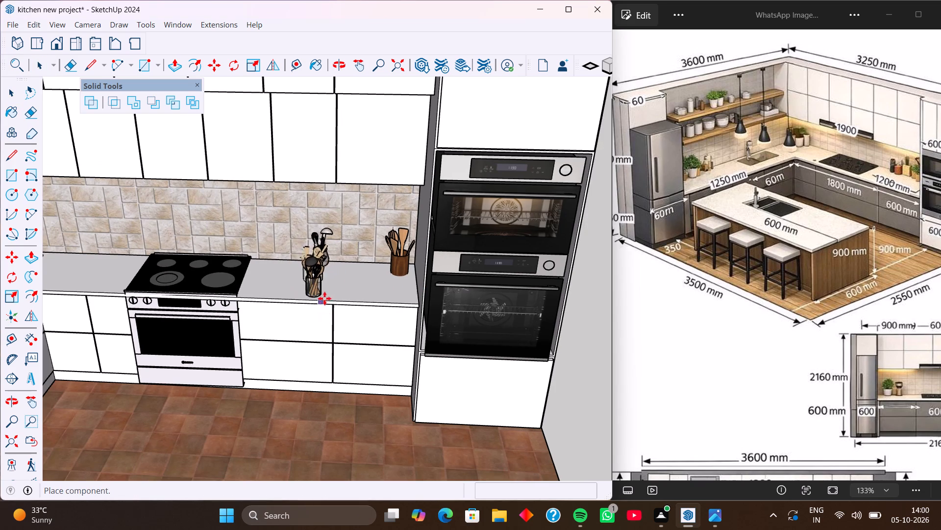
{"action": "scroll", "coordinate": [295, 324], "scroll_direction": "down", "scroll_amount": 6}
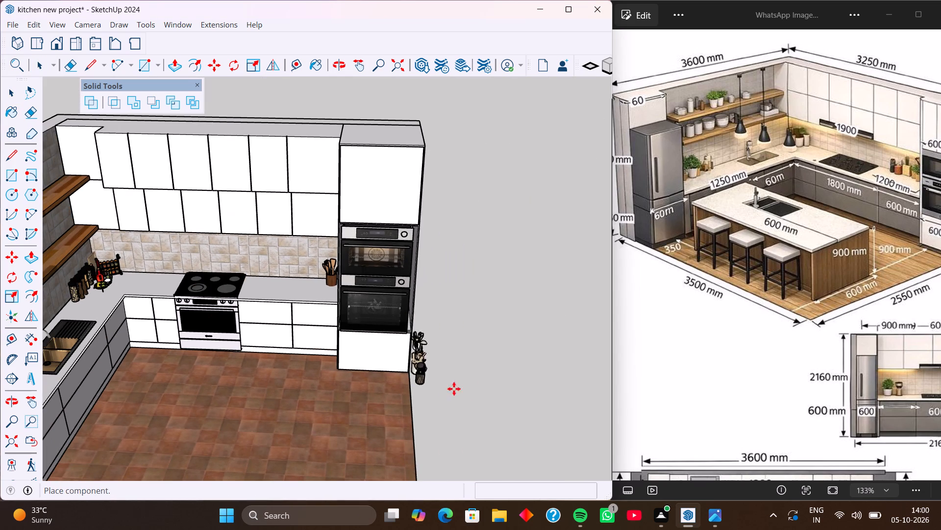
{"action": "left_click", "coordinate": [499, 389]}
Rotate the four-holder set horizontally about its bottom corner so its row runs parallel to the cooktop wall.
{"action": "middle_click_drag", "start_coordinate": [498, 391], "coordinate": [386, 381]}
{"action": "middle_click_drag", "start_coordinate": [450, 401], "coordinate": [365, 355]}
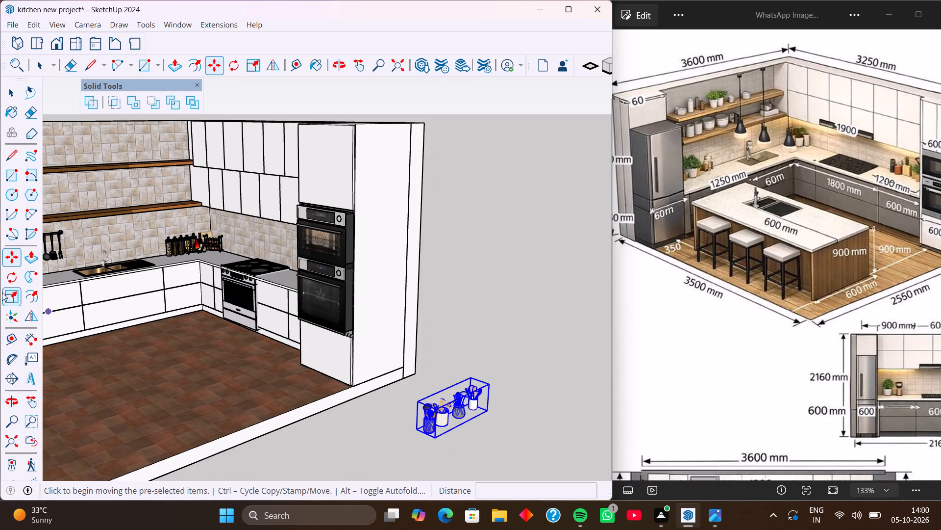
{"action": "left_click", "coordinate": [9, 276]}
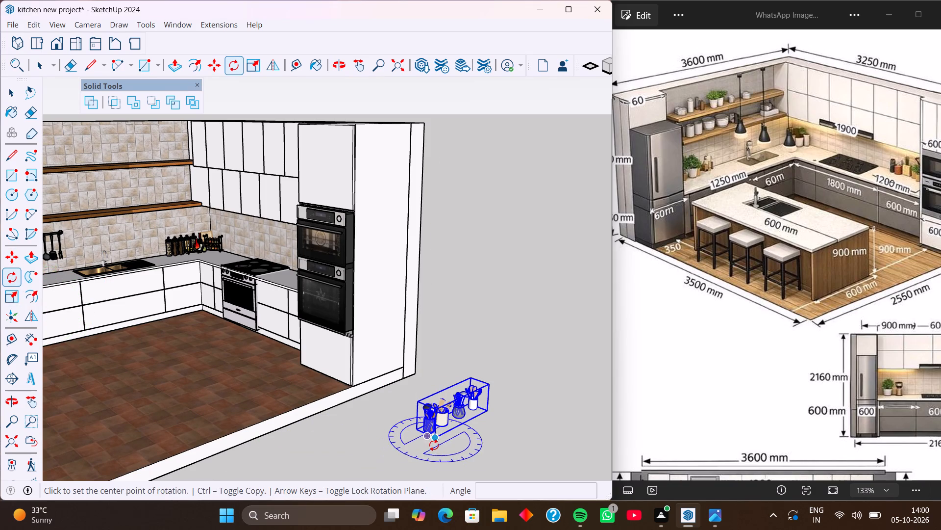
{"action": "left_click", "coordinate": [433, 439]}
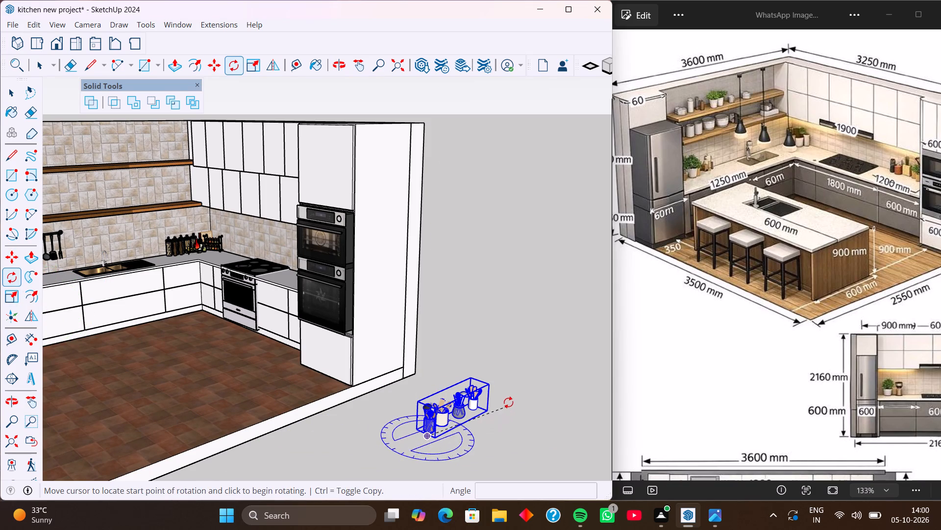
{"action": "left_click", "coordinate": [508, 398]}
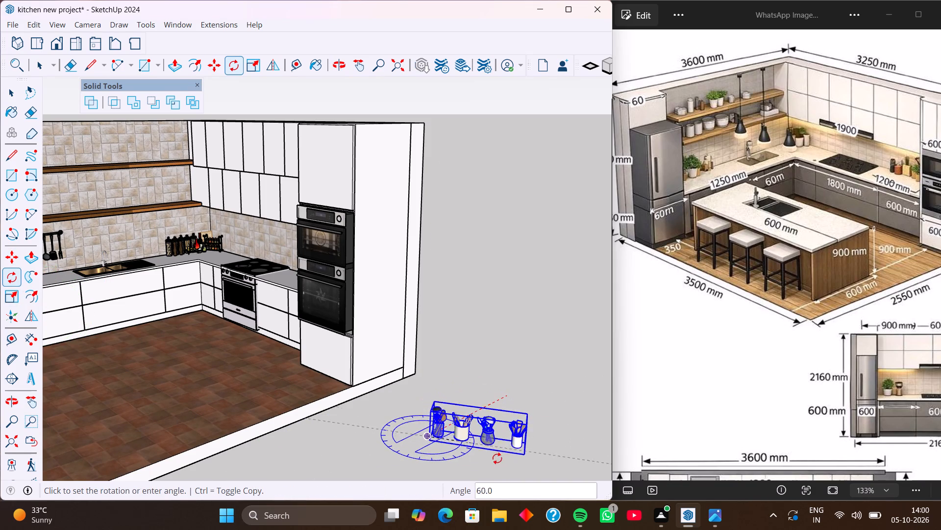
{"action": "scroll", "coordinate": [494, 461], "scroll_direction": "down", "scroll_amount": 2}
{"action": "left_click", "coordinate": [494, 461]}
Move the four-holder set about 10' 7" onto the countertop between the cooktop and the tall oven unit, and deselect it.
{"action": "middle_click_drag", "start_coordinate": [447, 435], "coordinate": [523, 407]}
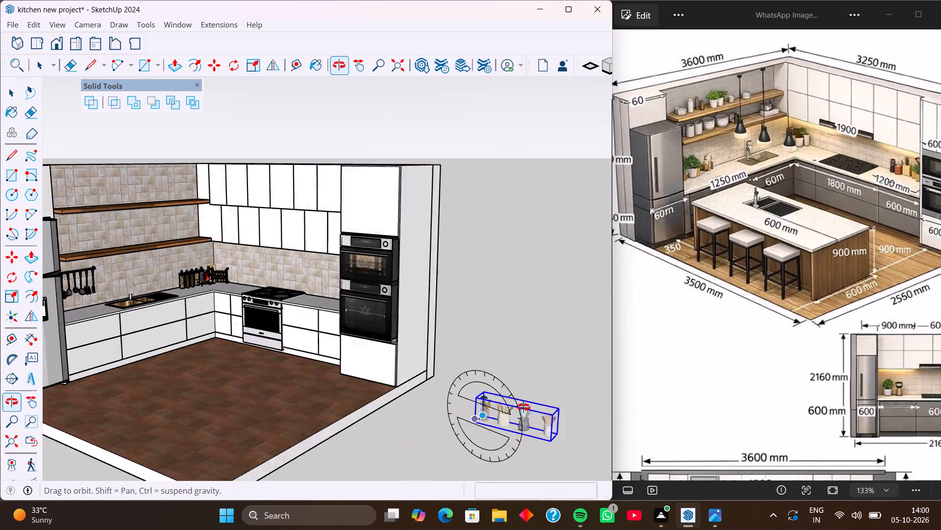
{"action": "middle_click_drag", "start_coordinate": [523, 407], "coordinate": [552, 392]}
{"action": "key", "text": "m"}
{"action": "scroll", "coordinate": [585, 415], "scroll_direction": "up", "scroll_amount": 3}
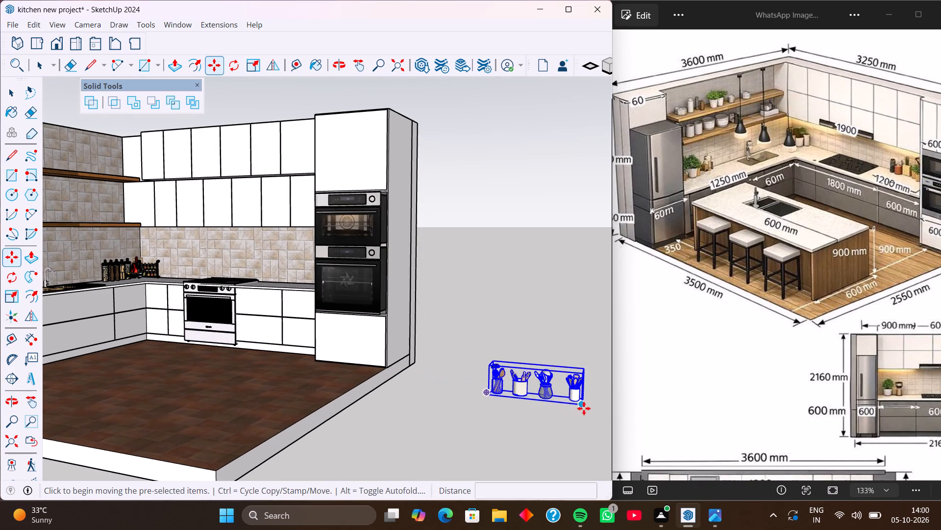
{"action": "left_click", "coordinate": [582, 406]}
{"action": "middle_click_drag", "start_coordinate": [307, 287], "coordinate": [332, 354]}
{"action": "scroll", "coordinate": [301, 311], "scroll_direction": "up", "scroll_amount": 2}
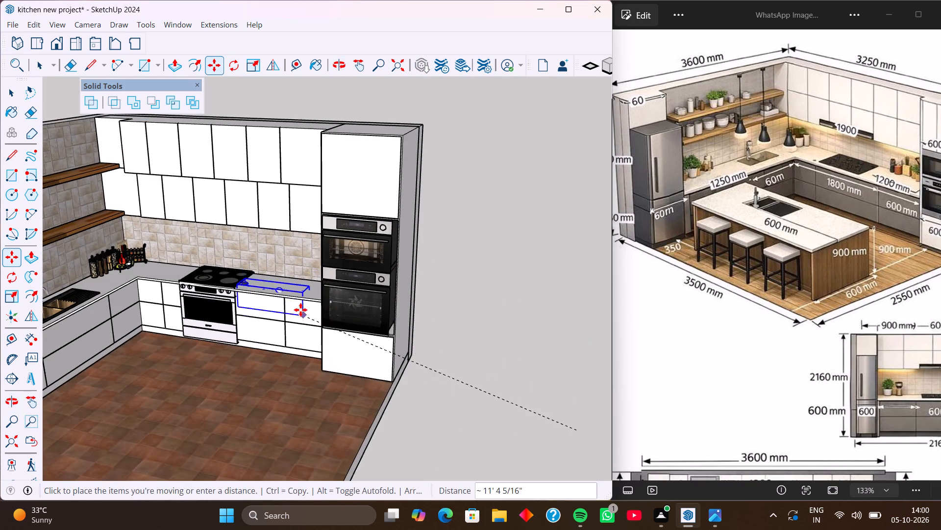
{"action": "scroll", "coordinate": [300, 310], "scroll_direction": "up", "scroll_amount": 6}
{"action": "scroll", "coordinate": [325, 271], "scroll_direction": "up", "scroll_amount": 2}
{"action": "middle_click_drag", "start_coordinate": [325, 271], "coordinate": [376, 330]}
{"action": "scroll", "coordinate": [367, 287], "scroll_direction": "up", "scroll_amount": 4}
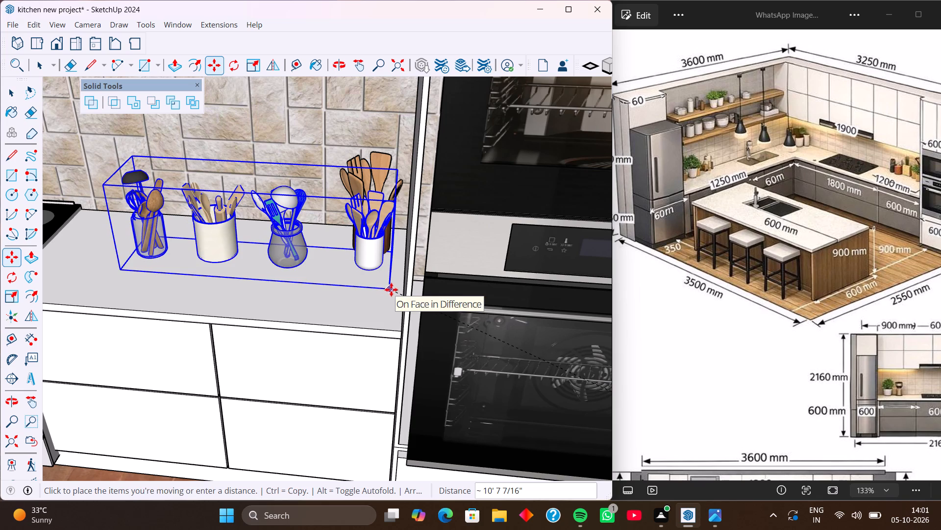
{"action": "left_click", "coordinate": [396, 291]}
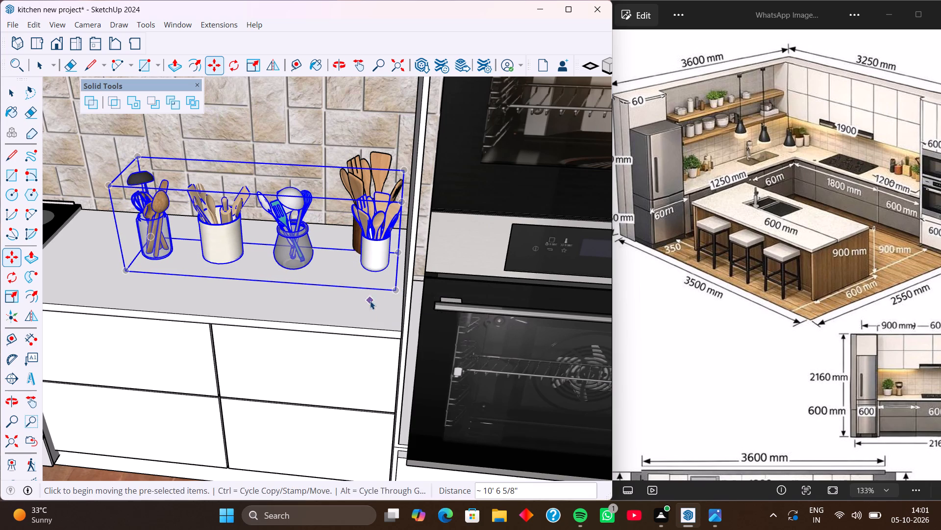
{"action": "key", "text": "space"}
{"action": "scroll", "coordinate": [311, 290], "scroll_direction": "down", "scroll_amount": 5}
{"action": "left_click", "coordinate": [589, 376]}
Examine the placement of the utensil holders on the cooktop-side counter from several angles.
{"action": "middle_click_drag", "start_coordinate": [320, 277], "coordinate": [407, 277]}
{"action": "middle_click_drag", "start_coordinate": [324, 270], "coordinate": [360, 263]}
{"action": "middle_click_drag", "start_coordinate": [310, 278], "coordinate": [308, 254]}
{"action": "scroll", "coordinate": [308, 254], "scroll_direction": "up", "scroll_amount": 1}
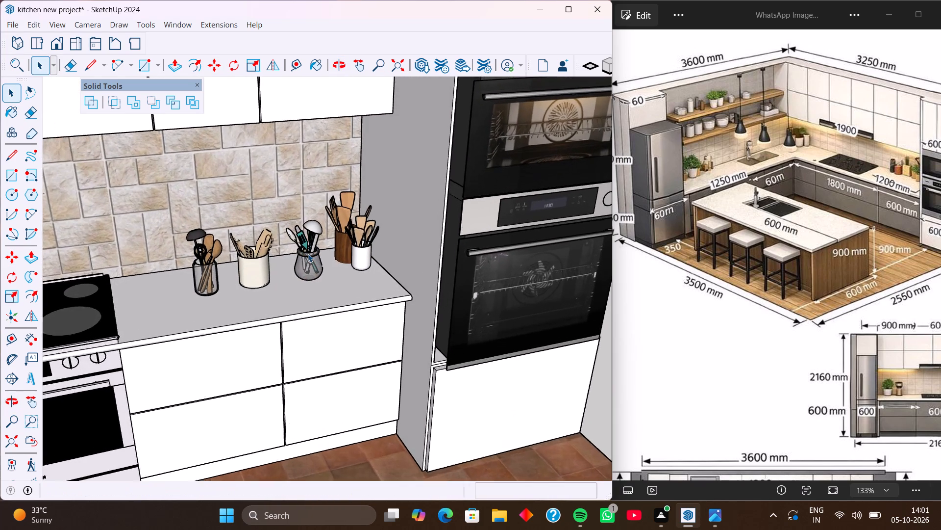
{"action": "scroll", "coordinate": [308, 254], "scroll_direction": "up", "scroll_amount": 5}
{"action": "scroll", "coordinate": [328, 272], "scroll_direction": "down", "scroll_amount": 4}
{"action": "middle_click_drag", "start_coordinate": [328, 272], "coordinate": [222, 268]}
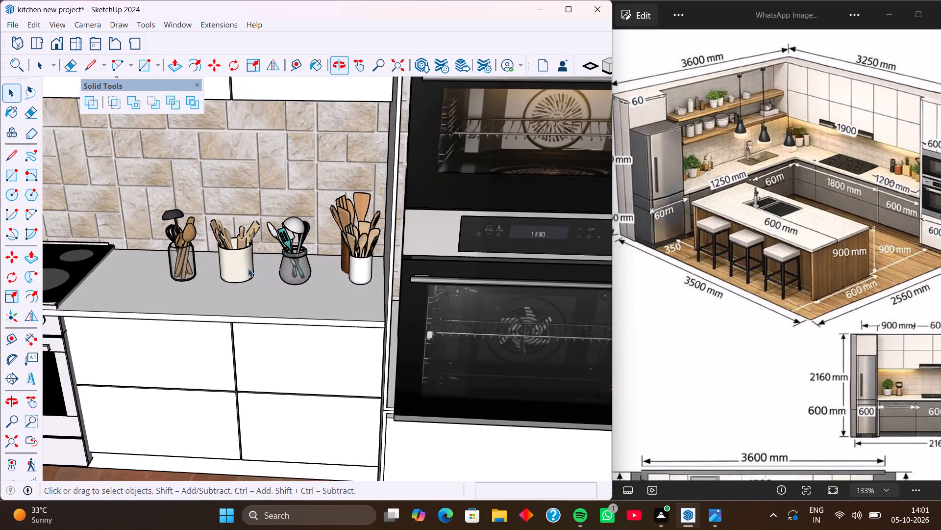
{"action": "scroll", "coordinate": [248, 268], "scroll_direction": "down", "scroll_amount": 2}
{"action": "middle_click_drag", "start_coordinate": [248, 268], "coordinate": [207, 267]}
Reopen the 3D Warehouse model library.
{"action": "left_click", "coordinate": [180, 27]}
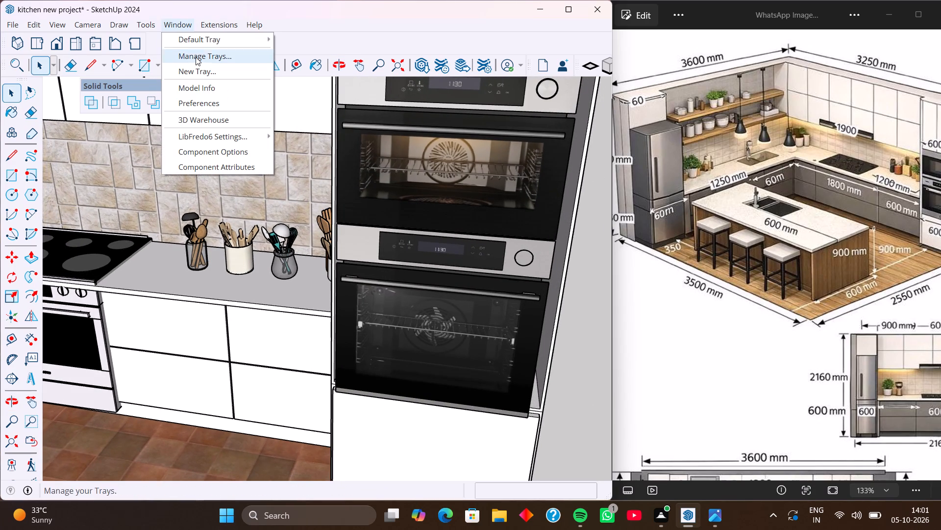
{"action": "left_click", "coordinate": [219, 122]}
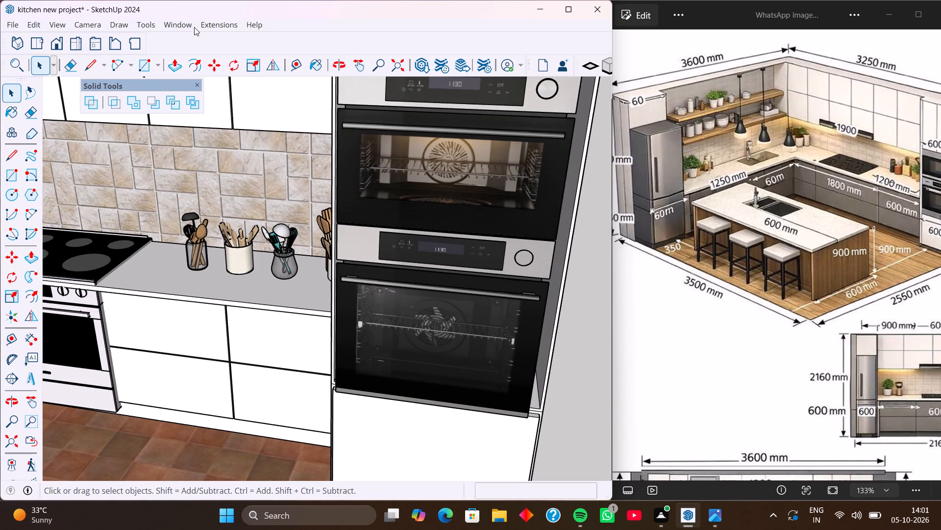
{"action": "left_click", "coordinate": [180, 25]}
{"action": "left_click", "coordinate": [217, 123]}
{"action": "left_click", "coordinate": [176, 23]}
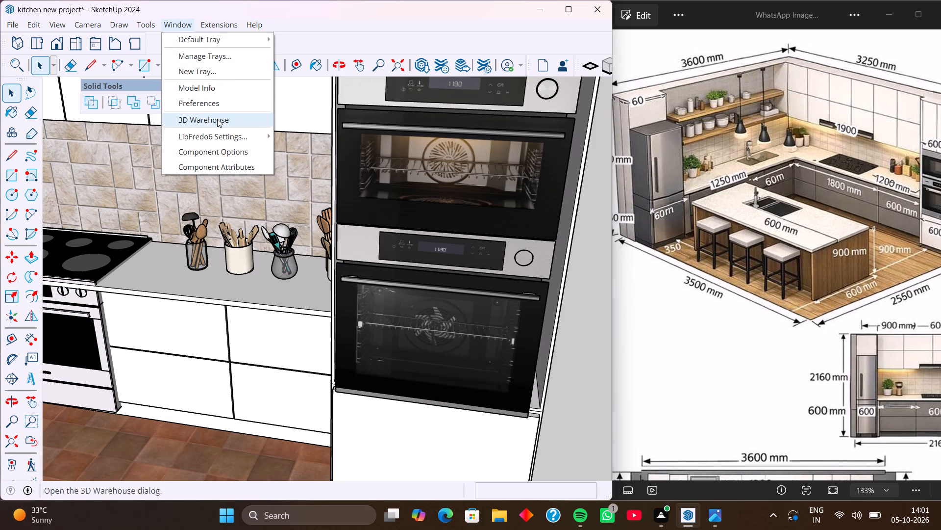
{"action": "left_click", "coordinate": [217, 119]}
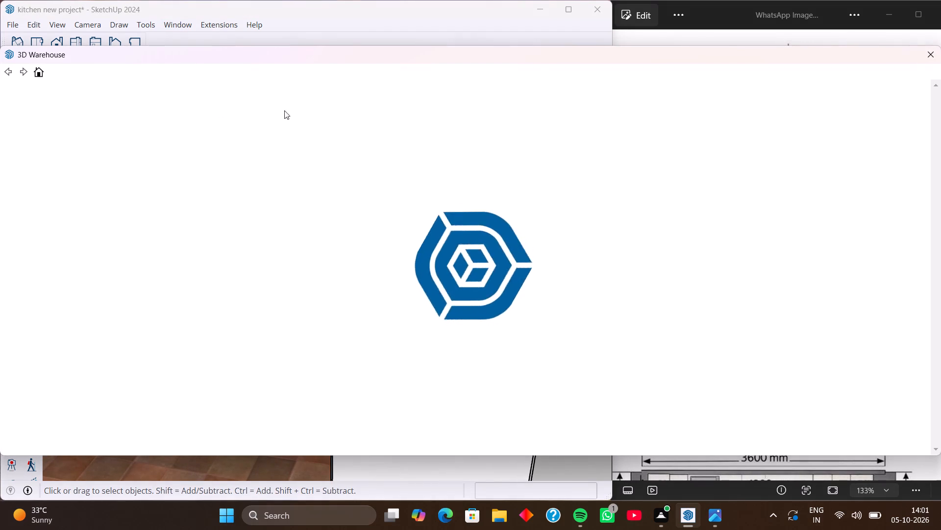
Replace the cutlery query and search the 3D Warehouse for "kitchen bowls".
{"action": "left_click", "coordinate": [338, 100]}
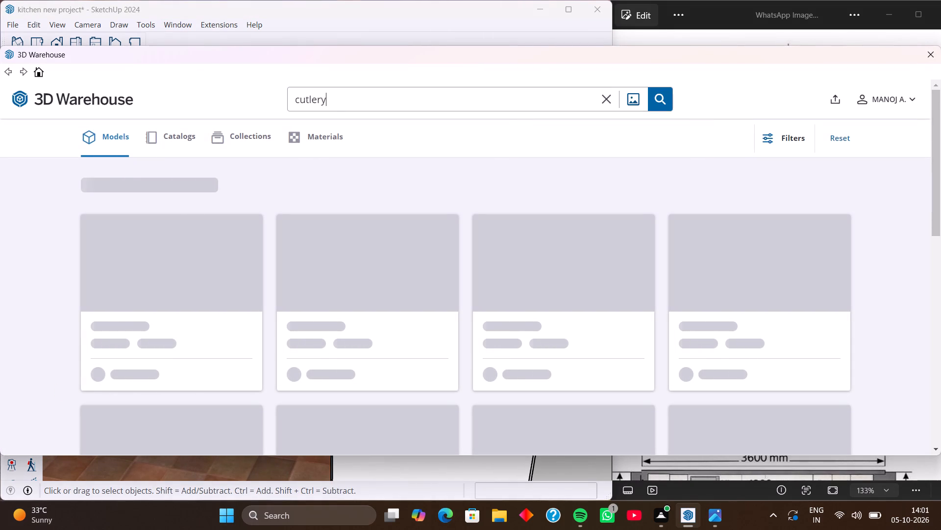
{"action": "key", "text": "BackSpace"}
{"action": "key", "text": "BackSpace"}
{"action": "key", "text": "BackSpace"}
{"action": "key", "text": "BackSpace"}
{"action": "key", "text": "BackSpace"}
{"action": "key", "text": "BackSpace"}
{"action": "key", "text": "BackSpace"}
{"action": "key", "text": "BackSpace"}
{"action": "key", "text": "BackSpace"}
{"action": "key", "text": "BackSpace"}
{"action": "key", "text": "BackSpace"}
{"action": "key", "text": "BackSpace"}
{"action": "key", "text": "BackSpace"}
{"action": "key", "text": "BackSpace"}
{"action": "key", "text": "BackSpace"}
{"action": "key", "text": "BackSpace"}
{"action": "key", "text": "BackSpace"}
{"action": "key", "text": "BackSpace"}
{"action": "key", "text": "BackSpace"}
{"action": "key", "text": "BackSpace"}
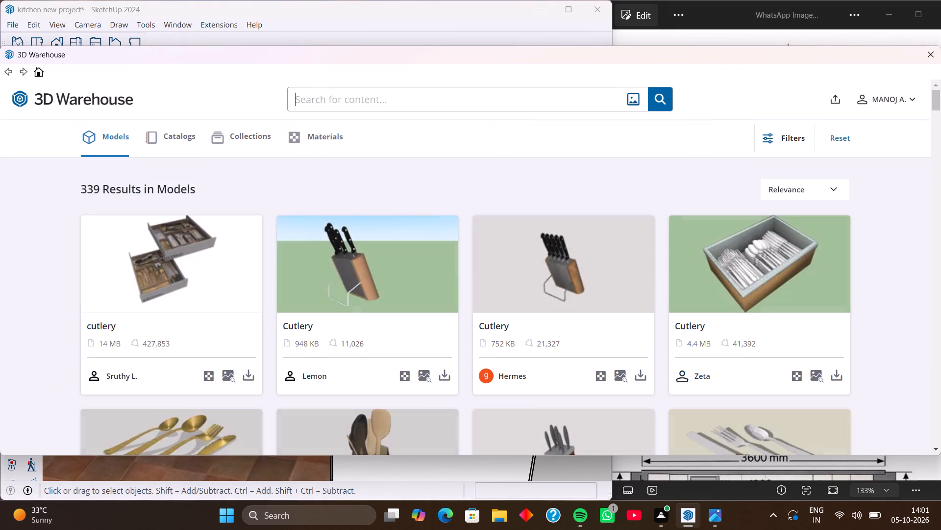
{"action": "type", "text": "kitchen"}
{"action": "key", "text": "space"}
{"action": "type", "text": "bo"}
{"action": "type", "text": "wl"}
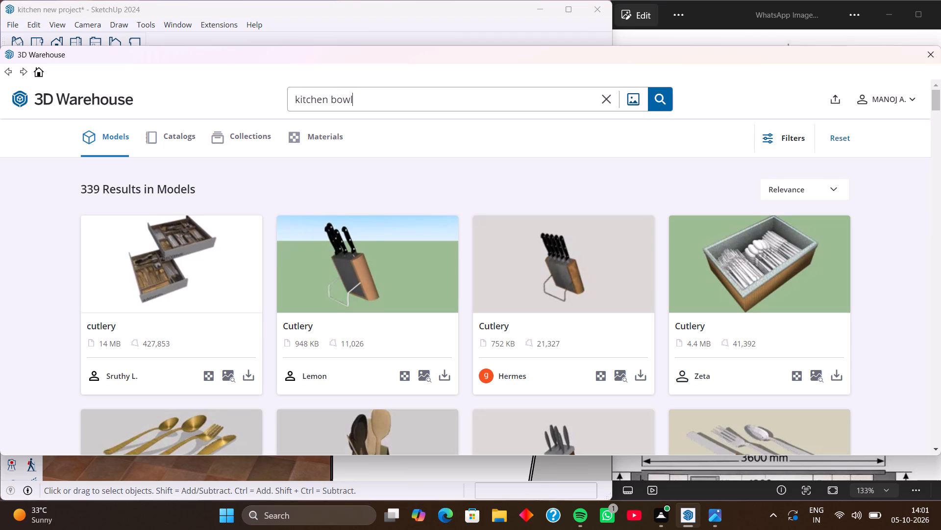
{"action": "key", "text": "s"}
{"action": "key", "text": "Return"}
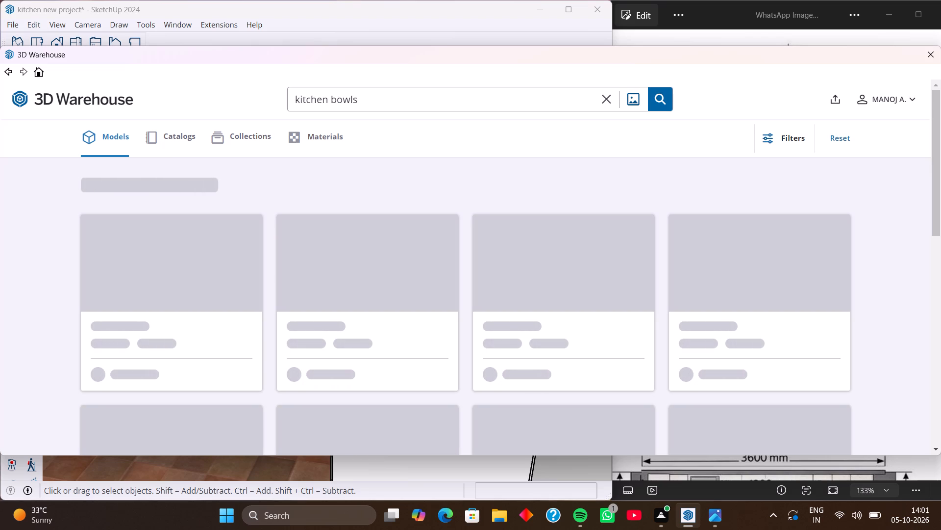
Browse the "kitchen bowls" results for a tableware set suited to the open wooden shelves.
{"action": "scroll", "coordinate": [459, 223], "scroll_direction": "down", "scroll_amount": 4}
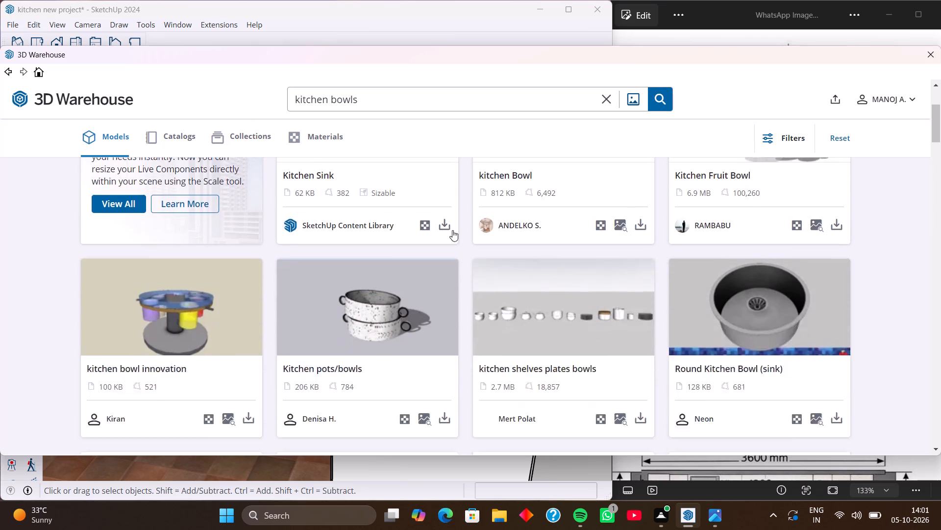
{"action": "left_click_drag", "start_coordinate": [459, 60], "coordinate": [457, 0]}
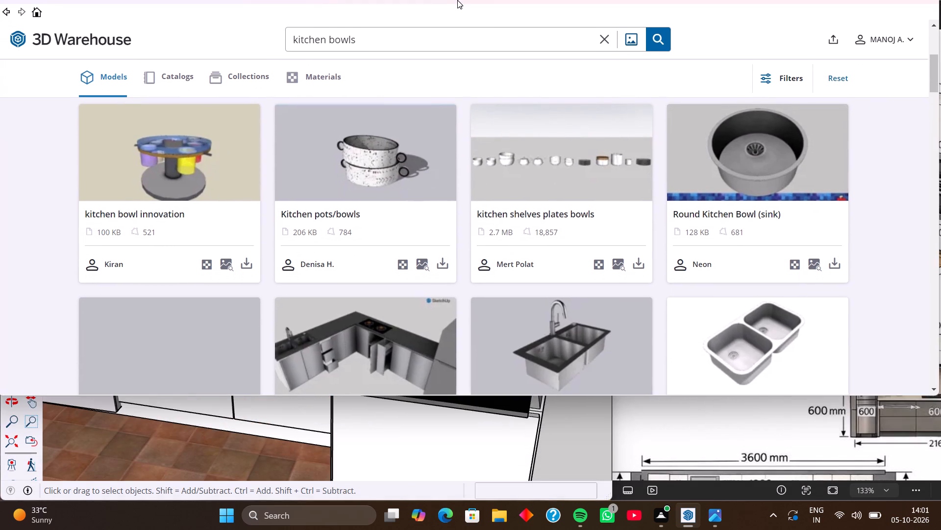
{"action": "left_click_drag", "start_coordinate": [457, 0], "coordinate": [459, 0]}
{"action": "scroll", "coordinate": [374, 300], "scroll_direction": "down", "scroll_amount": 4}
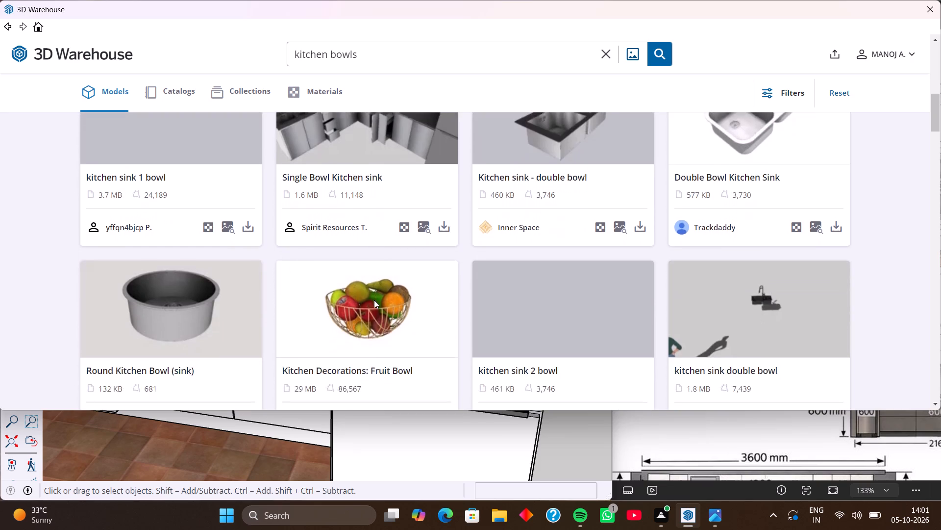
{"action": "scroll", "coordinate": [374, 300], "scroll_direction": "down", "scroll_amount": 2}
{"action": "scroll", "coordinate": [411, 212], "scroll_direction": "down", "scroll_amount": 2}
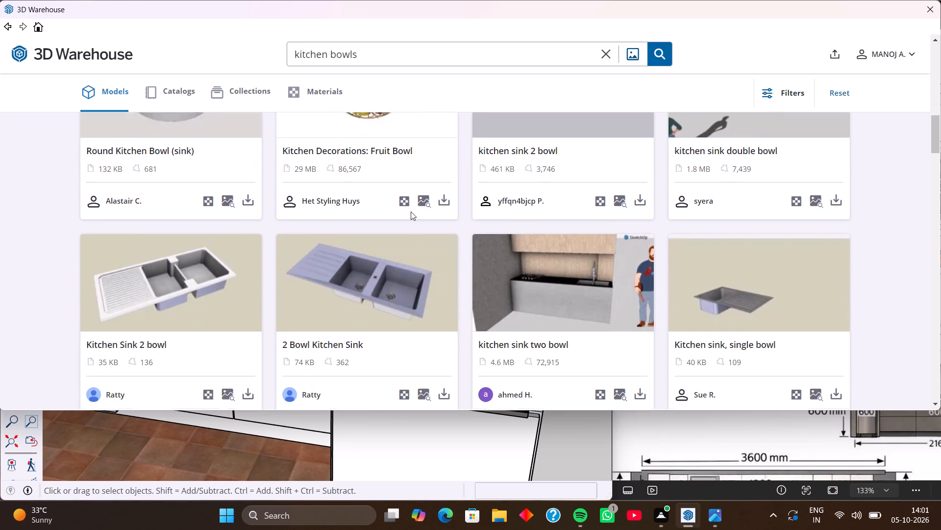
{"action": "scroll", "coordinate": [411, 212], "scroll_direction": "down", "scroll_amount": 14}
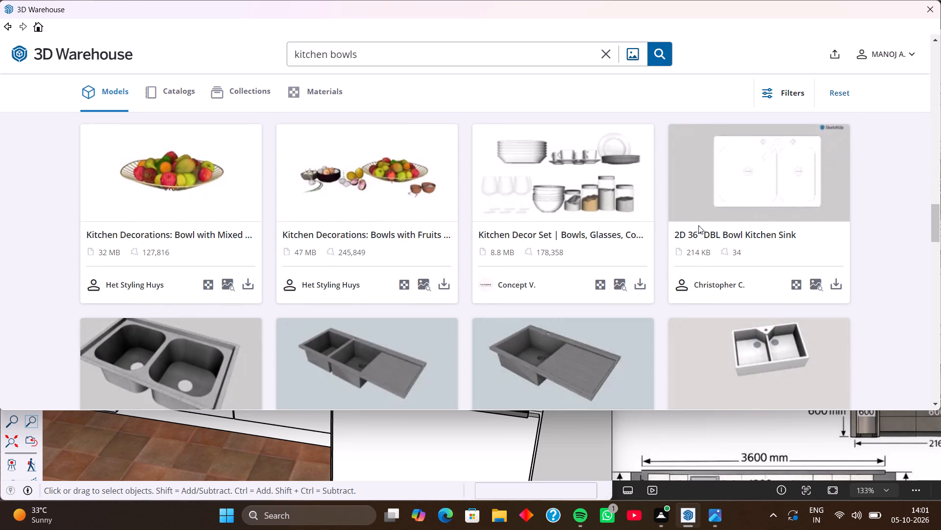
{"action": "scroll", "coordinate": [192, 266], "scroll_direction": "down", "scroll_amount": 5}
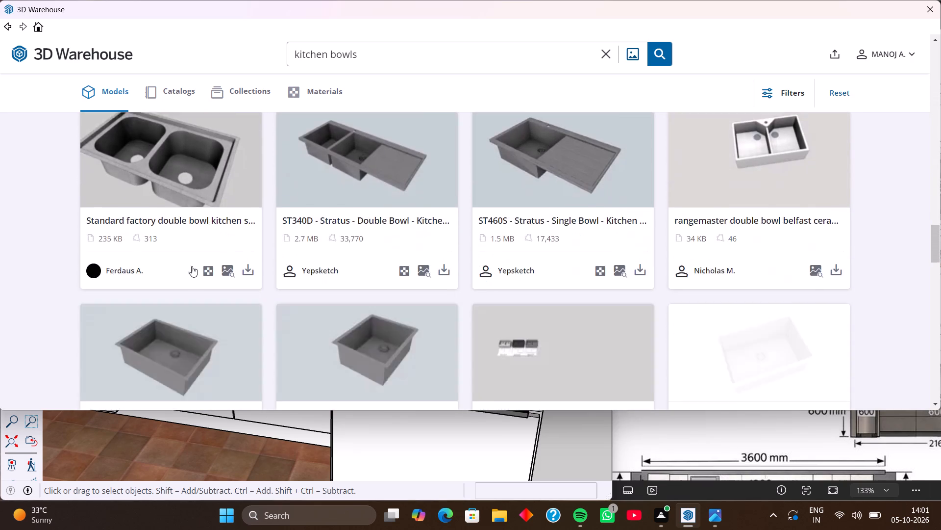
{"action": "scroll", "coordinate": [295, 282], "scroll_direction": "down", "scroll_amount": 4}
{"action": "scroll", "coordinate": [473, 270], "scroll_direction": "down", "scroll_amount": 10}
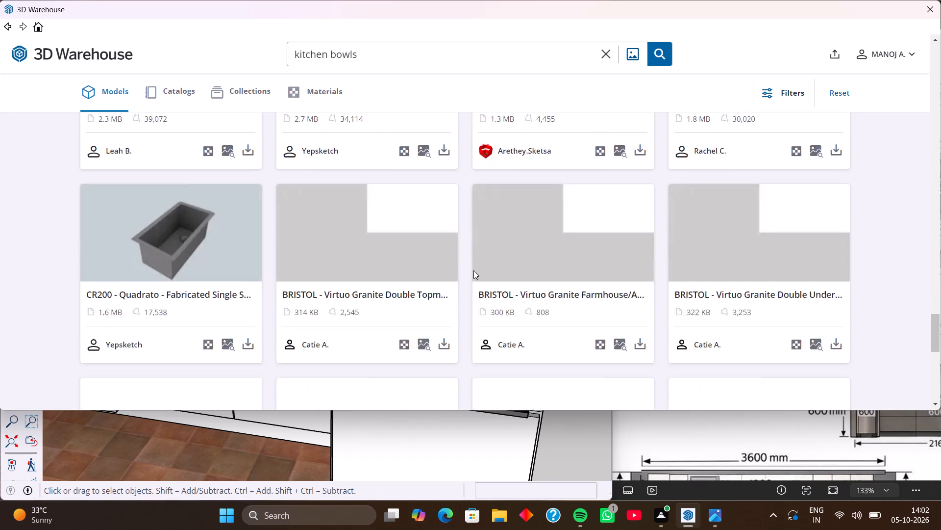
{"action": "scroll", "coordinate": [473, 270], "scroll_direction": "down", "scroll_amount": 8}
{"action": "scroll", "coordinate": [473, 270], "scroll_direction": "up", "scroll_amount": 8}
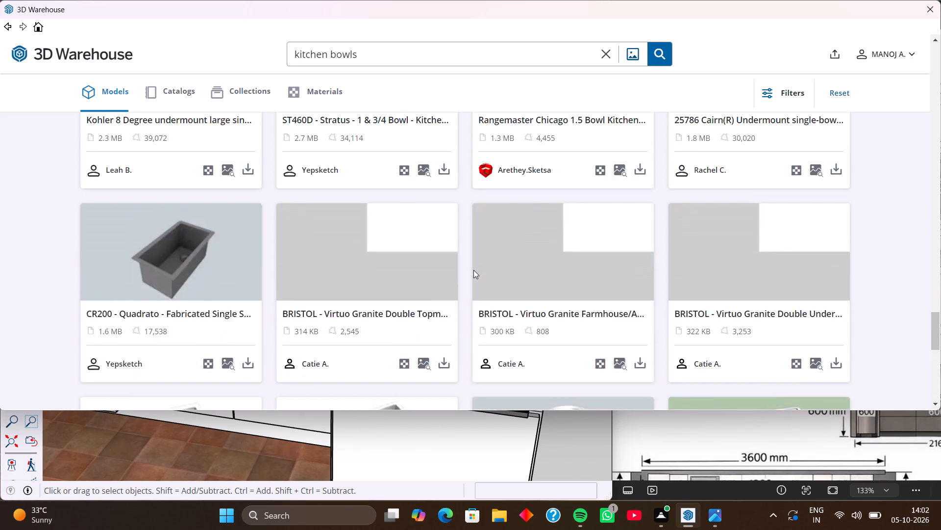
{"action": "scroll", "coordinate": [473, 270], "scroll_direction": "up", "scroll_amount": 16}
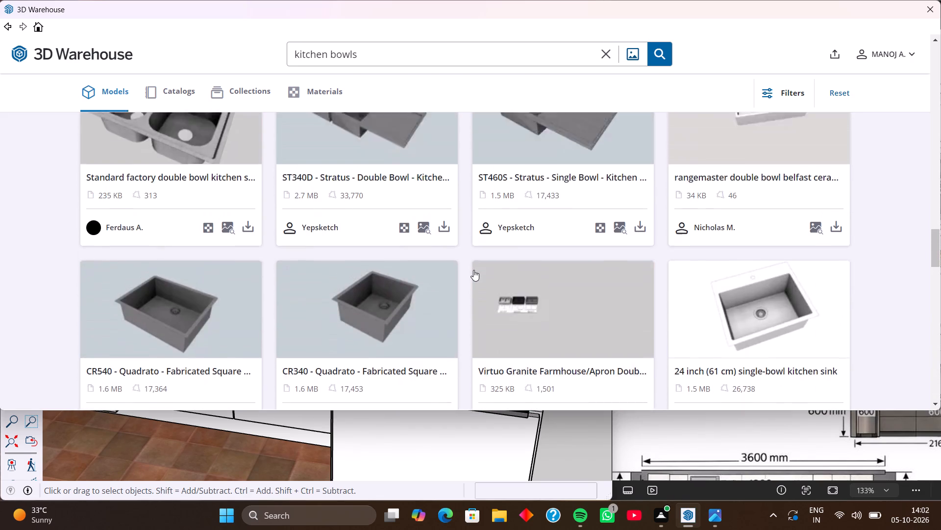
{"action": "scroll", "coordinate": [473, 270], "scroll_direction": "up", "scroll_amount": 2}
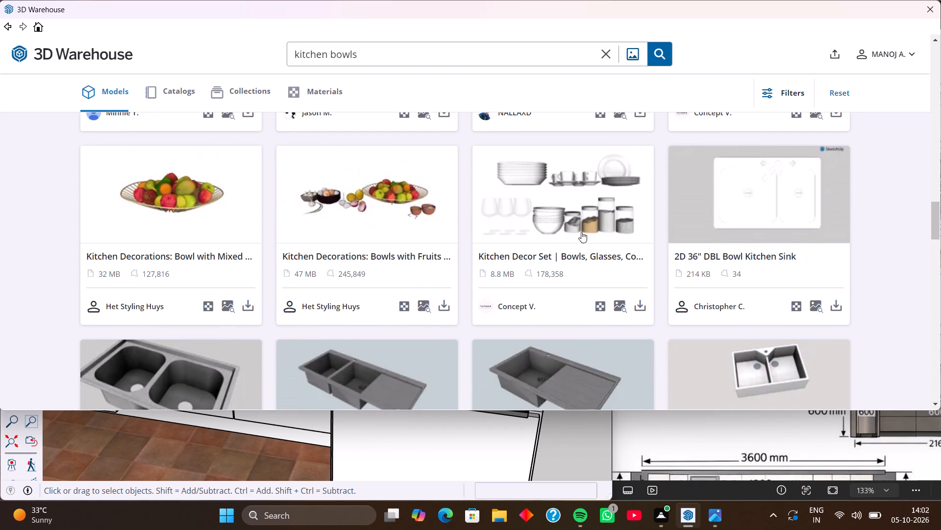
Load the Kitchen Decor Set with bowls and glasses into the model and place it on the lower wooden shelf above the sink.
{"action": "left_click", "coordinate": [643, 306]}
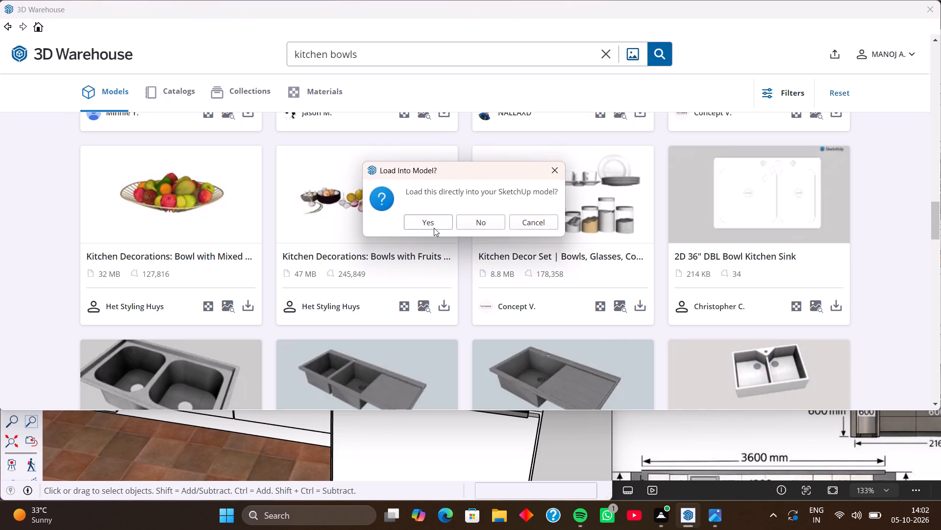
{"action": "left_click", "coordinate": [434, 228]}
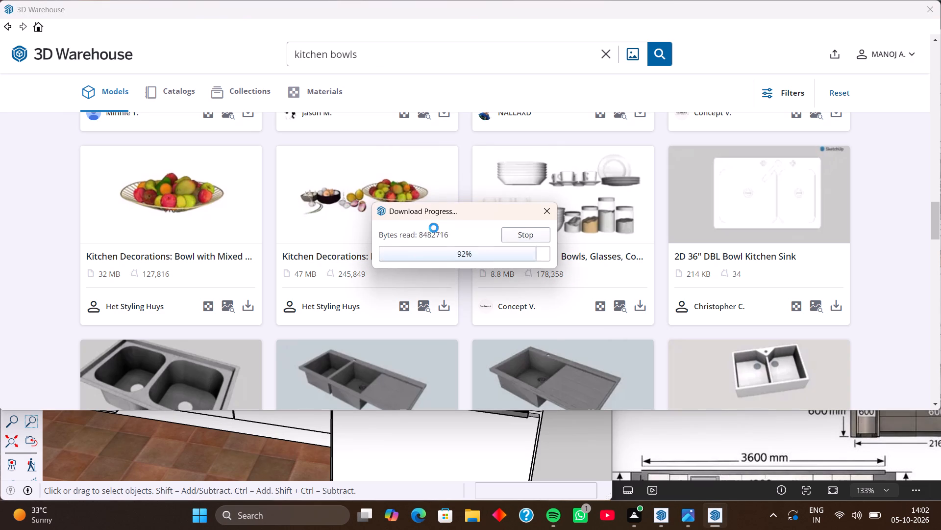
{"action": "scroll", "coordinate": [280, 295], "scroll_direction": "down", "scroll_amount": 5}
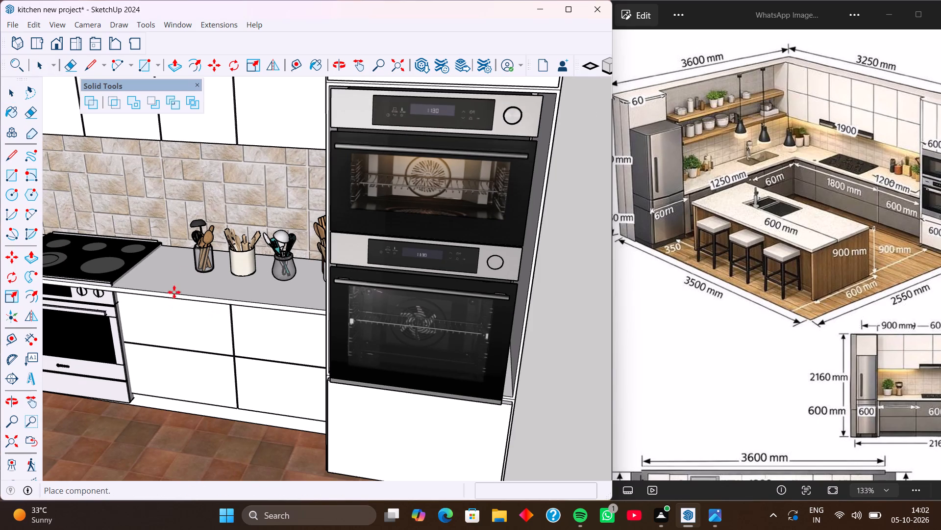
{"action": "scroll", "coordinate": [242, 320], "scroll_direction": "down", "scroll_amount": 5}
{"action": "middle_click_drag", "start_coordinate": [282, 349], "coordinate": [153, 358]}
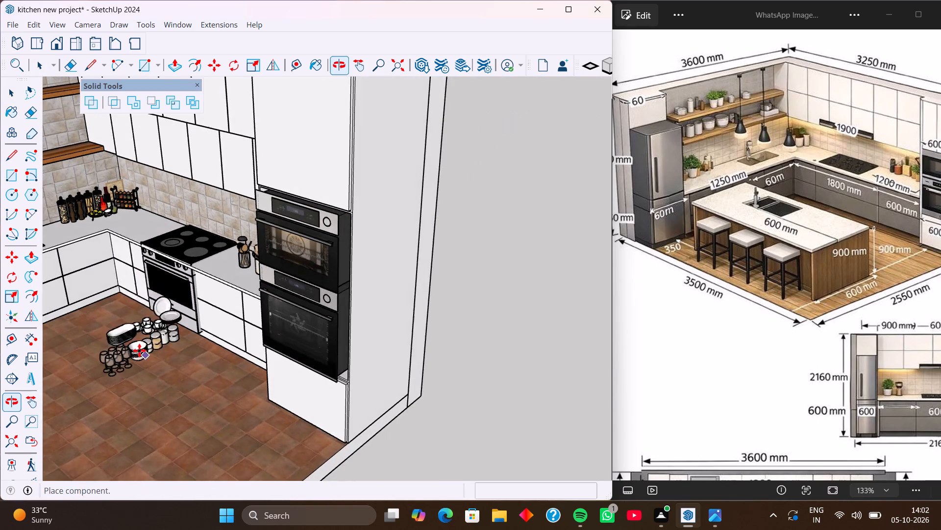
{"action": "middle_click_drag", "start_coordinate": [147, 236], "coordinate": [192, 344]}
{"action": "middle_click_drag", "start_coordinate": [153, 297], "coordinate": [91, 244]}
{"action": "scroll", "coordinate": [89, 243], "scroll_direction": "down", "scroll_amount": 3}
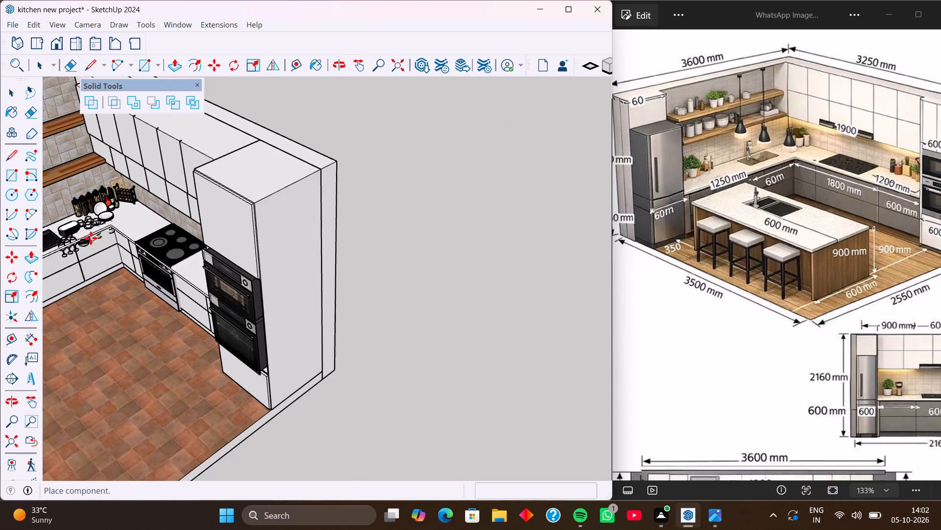
{"action": "middle_click_drag", "start_coordinate": [91, 237], "coordinate": [295, 333]}
{"action": "middle_click_drag", "start_coordinate": [278, 332], "coordinate": [203, 253]}
{"action": "scroll", "coordinate": [165, 301], "scroll_direction": "up", "scroll_amount": 4}
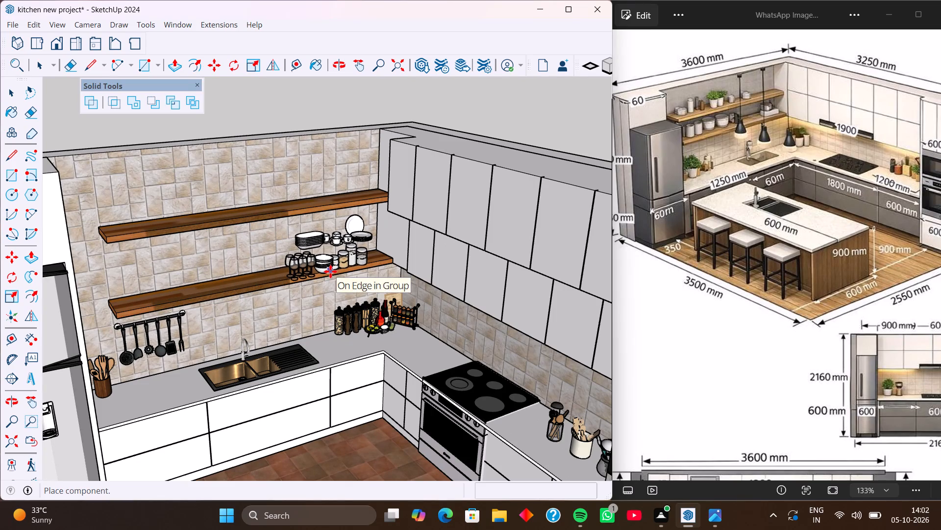
{"action": "left_click", "coordinate": [177, 298]}
Explode the placed kitchen decor set into its separate tableware groups.
{"action": "scroll", "coordinate": [207, 294], "scroll_direction": "up", "scroll_amount": 1}
{"action": "middle_click_drag", "start_coordinate": [207, 294], "coordinate": [168, 301]}
{"action": "scroll", "coordinate": [171, 270], "scroll_direction": "up", "scroll_amount": 3}
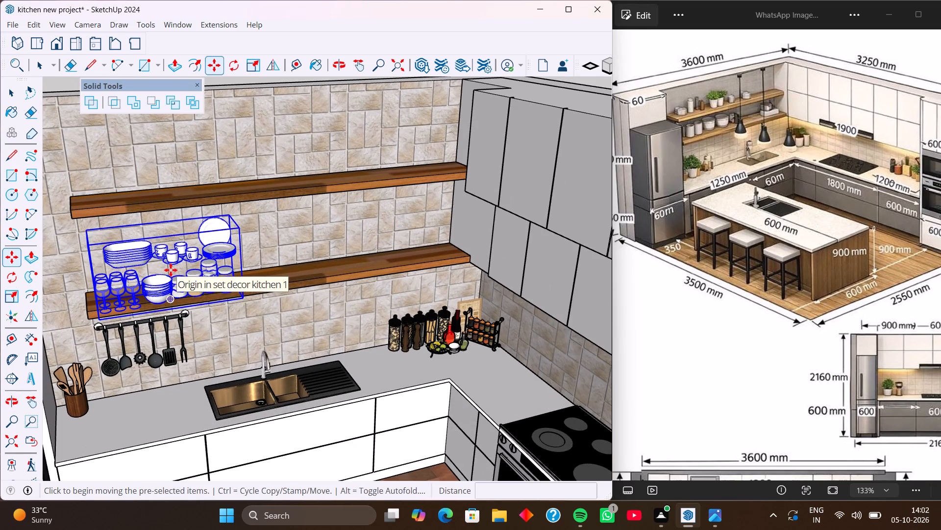
{"action": "right_click", "coordinate": [171, 270]}
{"action": "left_click", "coordinate": [226, 84]}
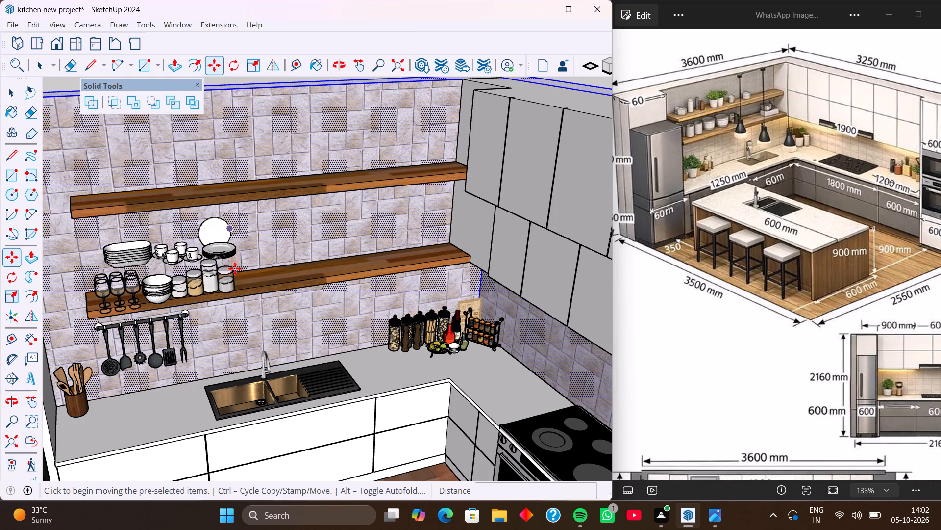
{"action": "middle_click_drag", "start_coordinate": [236, 272], "coordinate": [194, 277]}
{"action": "key", "text": "space"}
{"action": "left_click", "coordinate": [210, 247]}
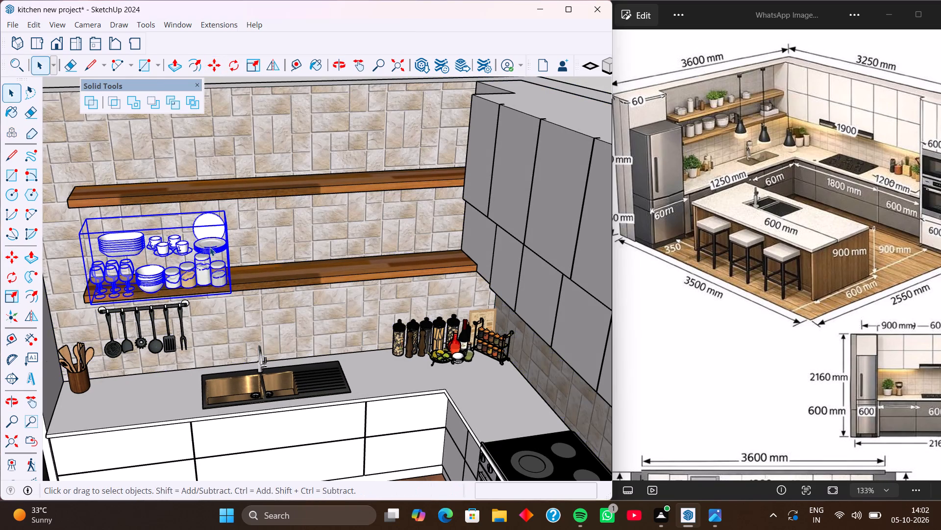
{"action": "right_click", "coordinate": [210, 247]}
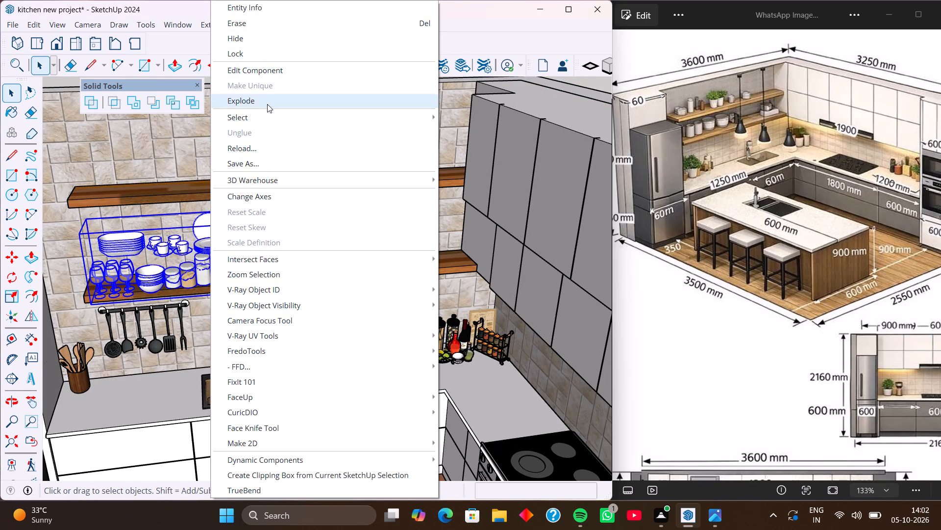
{"action": "left_click", "coordinate": [267, 104]}
Move the group with the upright plate and dark dishes onto the upper wooden shelf, at its refrigerator-side end.
{"action": "key", "text": "space"}
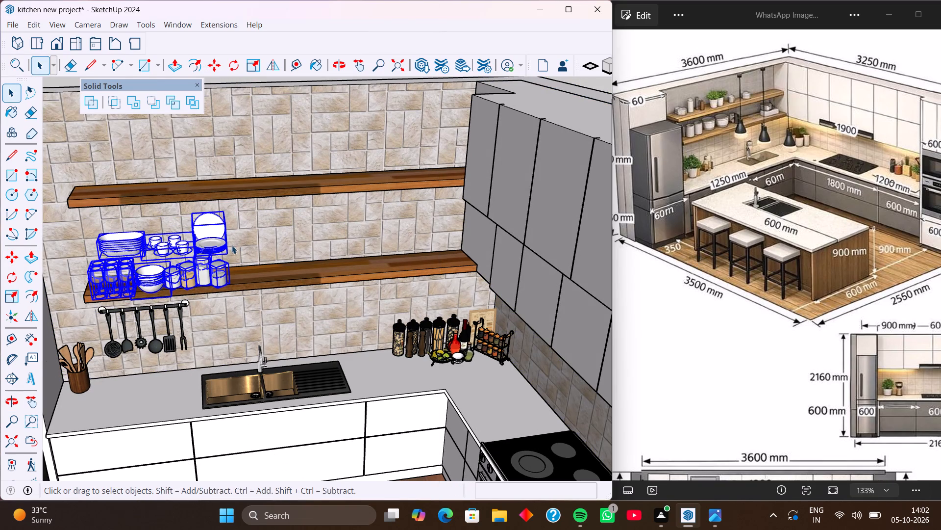
{"action": "left_click", "coordinate": [223, 249]}
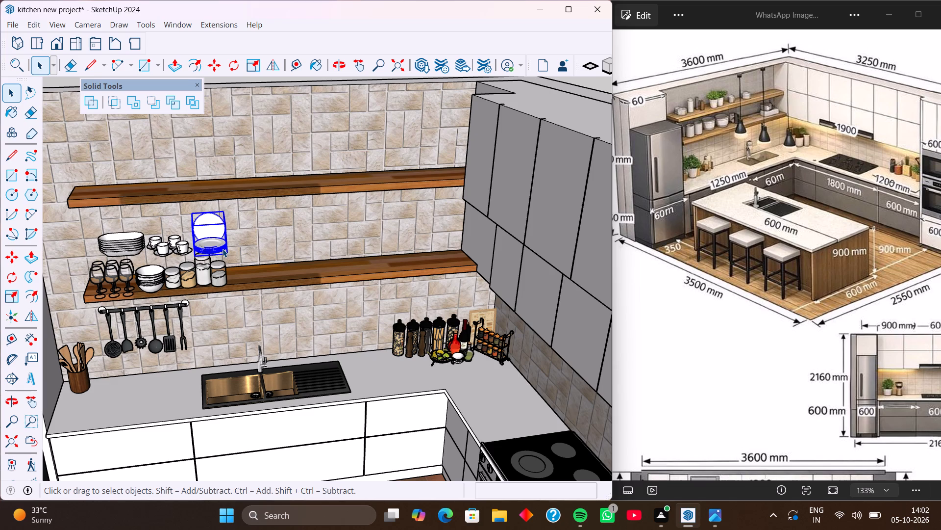
{"action": "key", "text": "m"}
{"action": "left_click", "coordinate": [228, 254]}
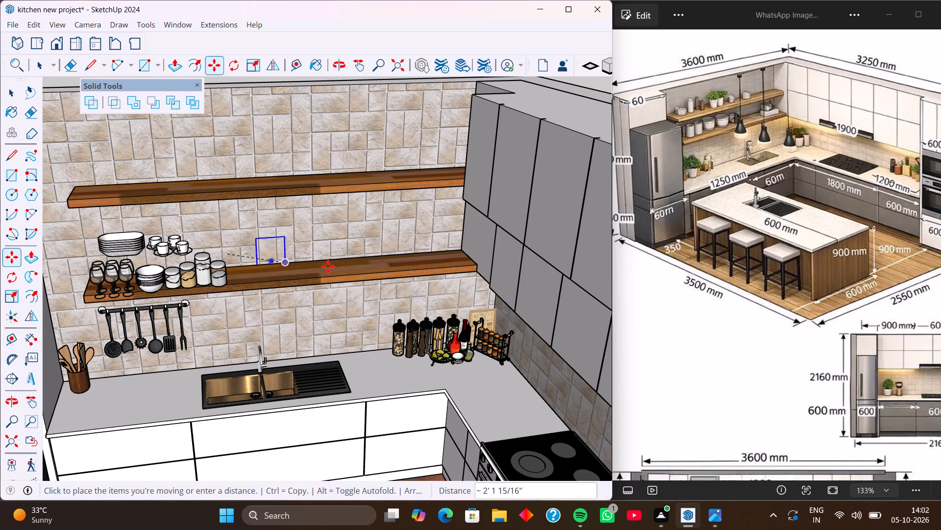
{"action": "left_click", "coordinate": [106, 200]}
{"action": "key", "text": "space"}
Move the stack of white plates about 1' 3 9/16" onto the upper shelf, beside the upright plate.
{"action": "left_click", "coordinate": [128, 244]}
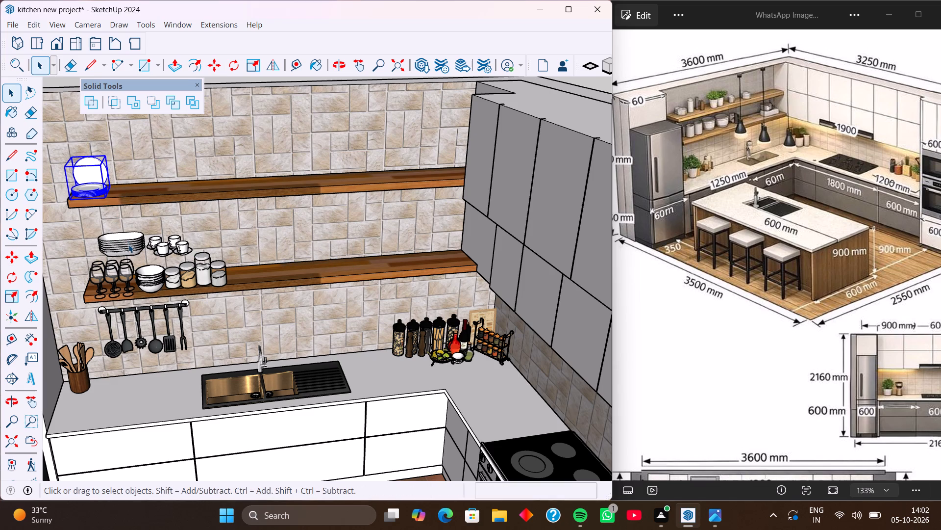
{"action": "key", "text": "m"}
{"action": "left_click", "coordinate": [148, 258]}
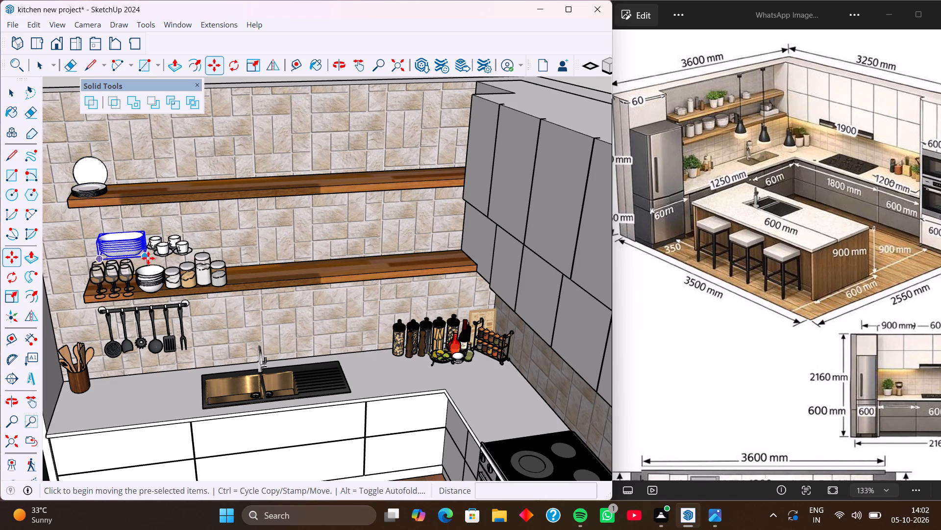
{"action": "left_click", "coordinate": [157, 197]}
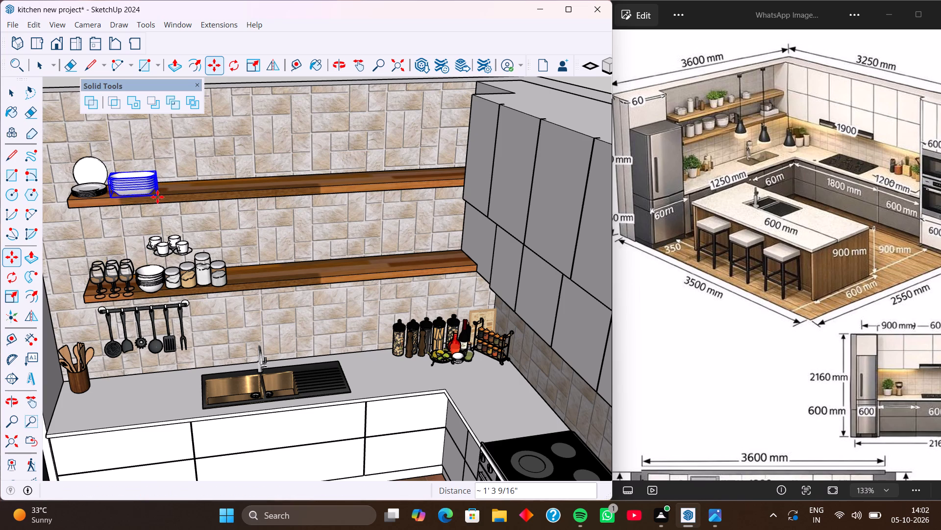
{"action": "key", "text": "space"}
Move the group of cups and saucers 1' 4 5/8" onto the upper shelf, beside the stack of white plates.
{"action": "left_click", "coordinate": [172, 243]}
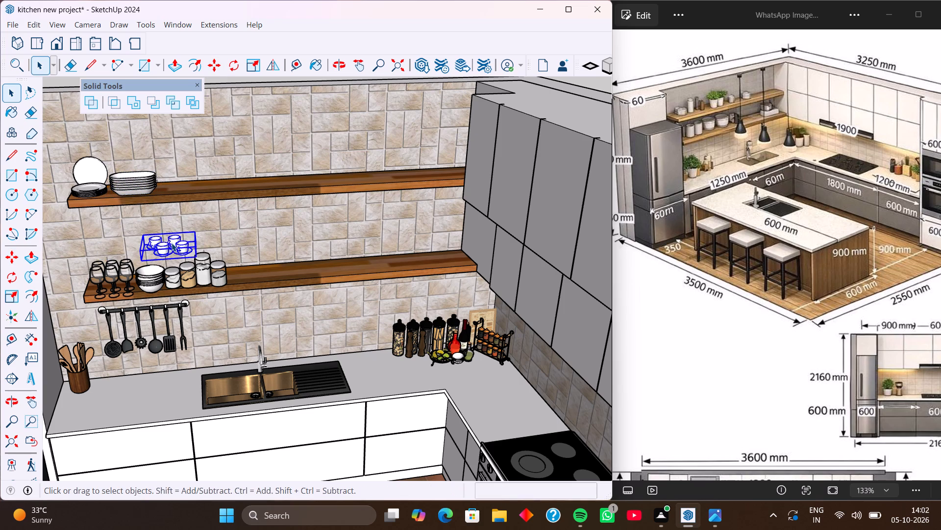
{"action": "key", "text": "m"}
{"action": "left_click", "coordinate": [197, 258]}
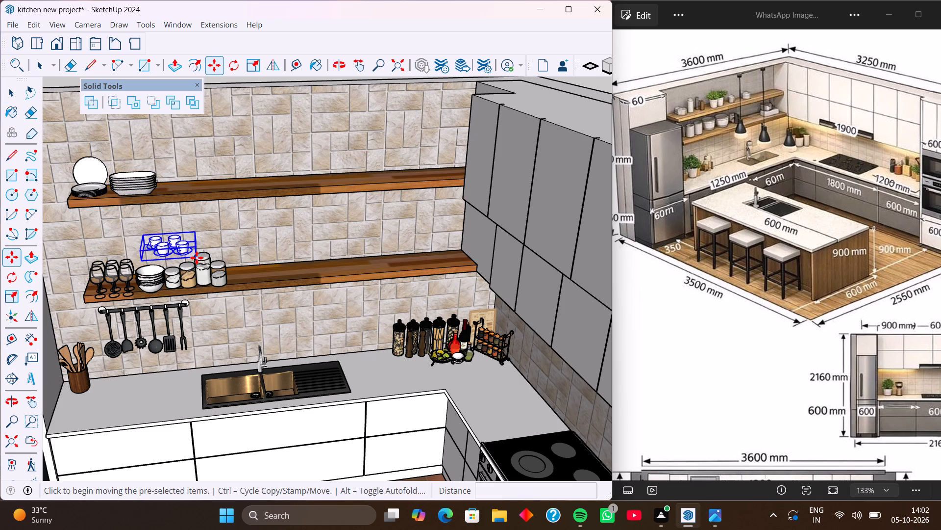
{"action": "left_click", "coordinate": [212, 193]}
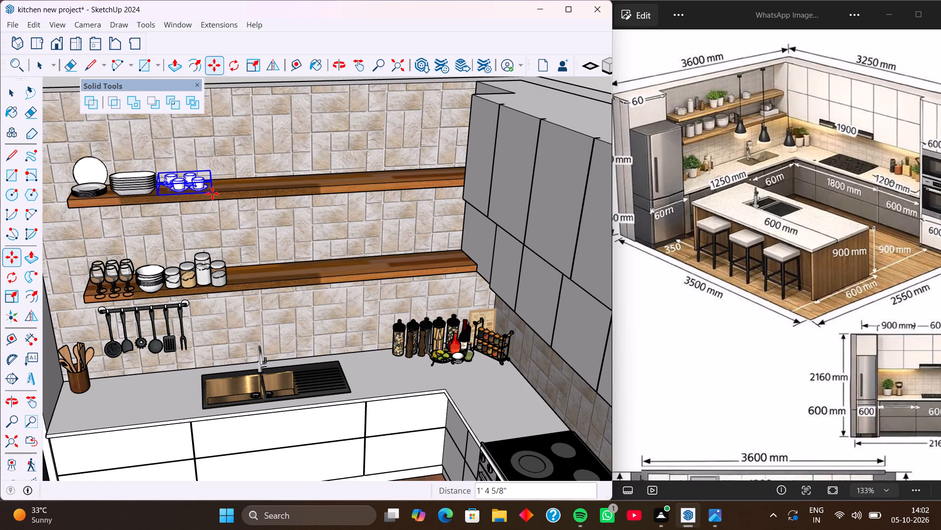
{"action": "key", "text": "space"}
Search the 3D Warehouse for "kitchen bottles".
{"action": "left_click", "coordinate": [187, 26]}
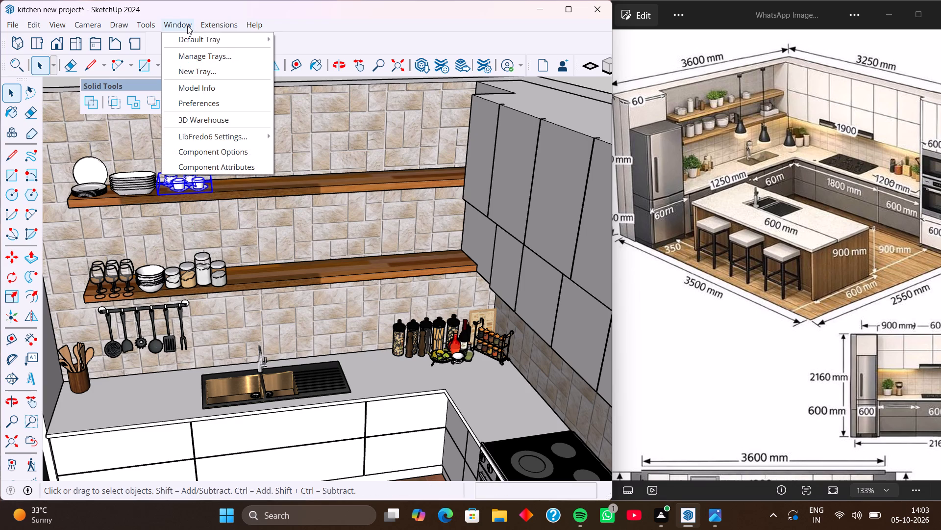
{"action": "left_click", "coordinate": [228, 119]}
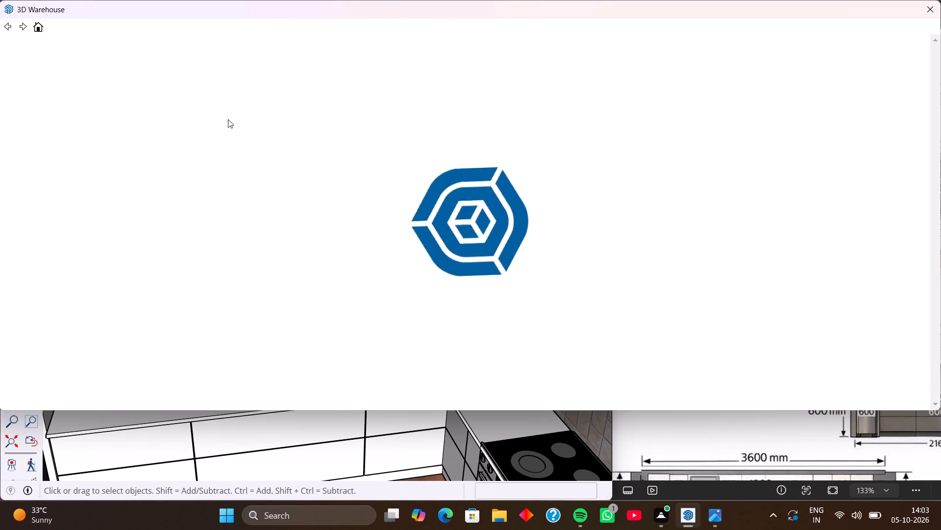
{"action": "left_click", "coordinate": [365, 52]}
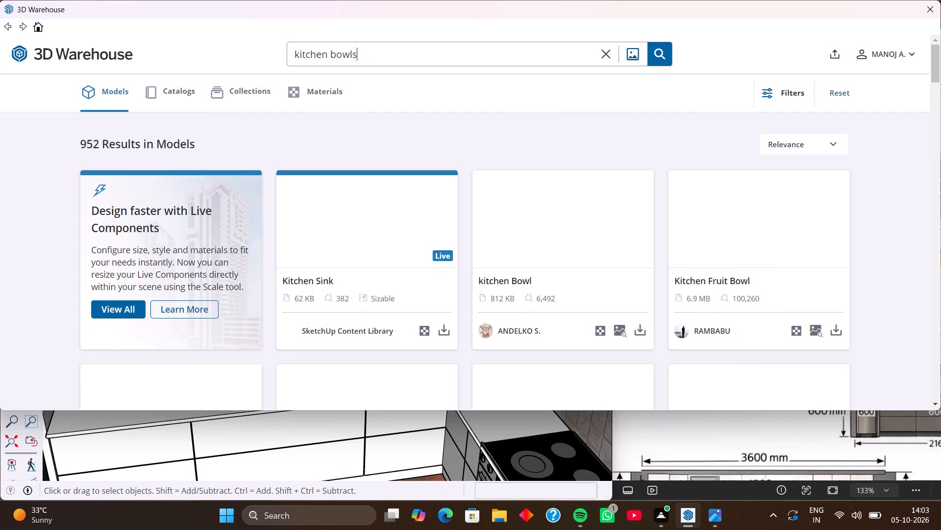
{"action": "key", "text": "BackSpace"}
{"action": "key", "text": "BackSpace"}
{"action": "key", "text": "BackSpace"}
{"action": "key", "text": "BackSpace"}
{"action": "key", "text": "BackSpace"}
{"action": "key", "text": "BackSpace"}
{"action": "key", "text": "BackSpace"}
{"action": "key", "text": "BackSpace"}
{"action": "key", "text": "BackSpace"}
{"action": "key", "text": "BackSpace"}
{"action": "key", "text": "BackSpace"}
{"action": "key", "text": "BackSpace"}
{"action": "key", "text": "BackSpace"}
{"action": "key", "text": "BackSpace"}
{"action": "key", "text": "BackSpace"}
{"action": "key", "text": "BackSpace"}
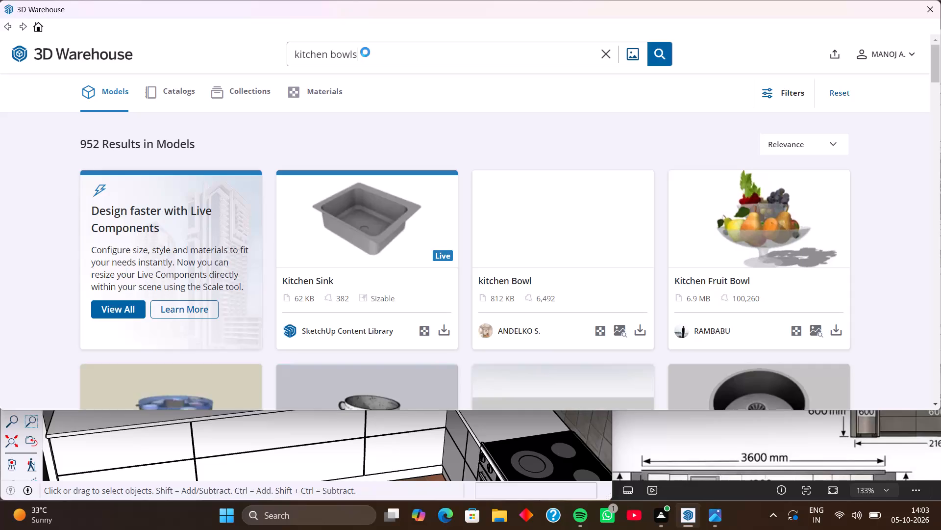
{"action": "key", "text": "BackSpace"}
{"action": "key", "text": "BackSpace"}
{"action": "key", "text": "BackSpace"}
{"action": "key", "text": "BackSpace"}
{"action": "key", "text": "BackSpace"}
{"action": "key", "text": "BackSpace"}
{"action": "key", "text": "BackSpace"}
{"action": "key", "text": "n"}
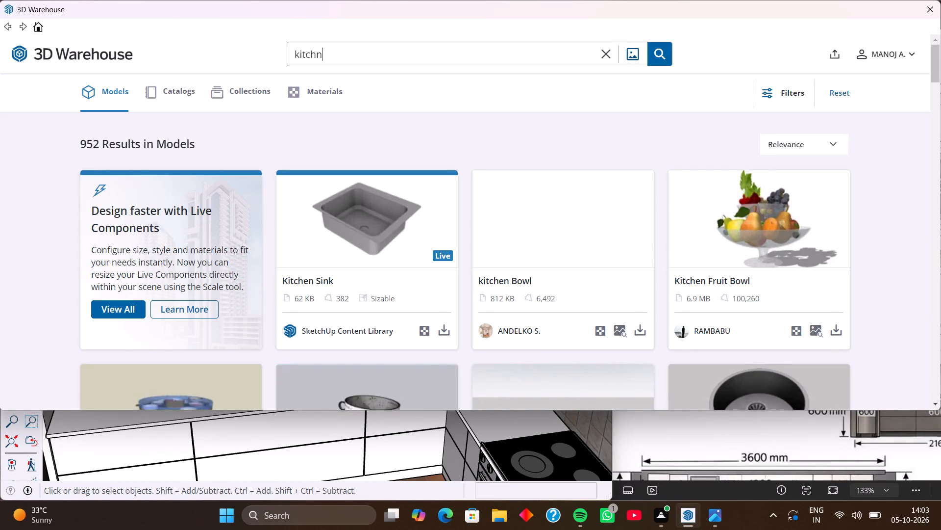
{"action": "key", "text": "BackSpace"}
{"action": "type", "text": "en"}
{"action": "key", "text": "space"}
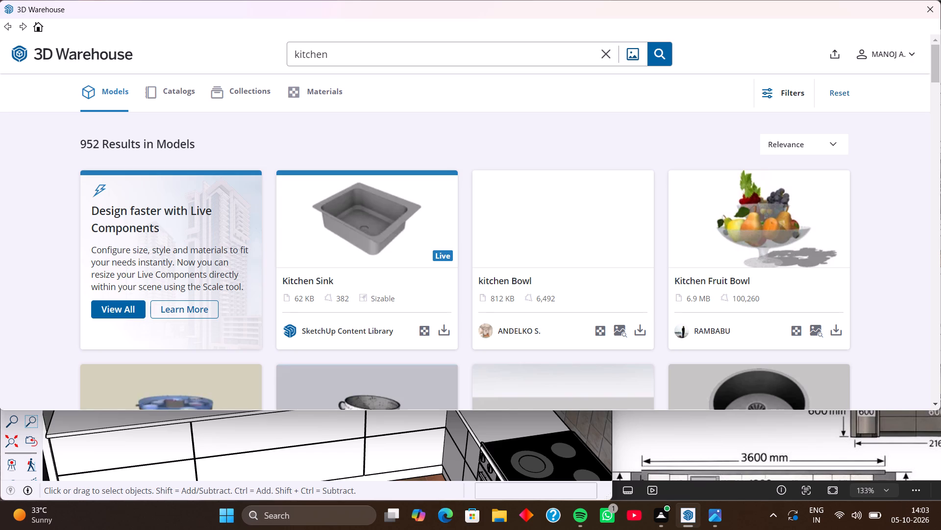
{"action": "type", "text": "bottles"}
{"action": "key", "text": "Return"}
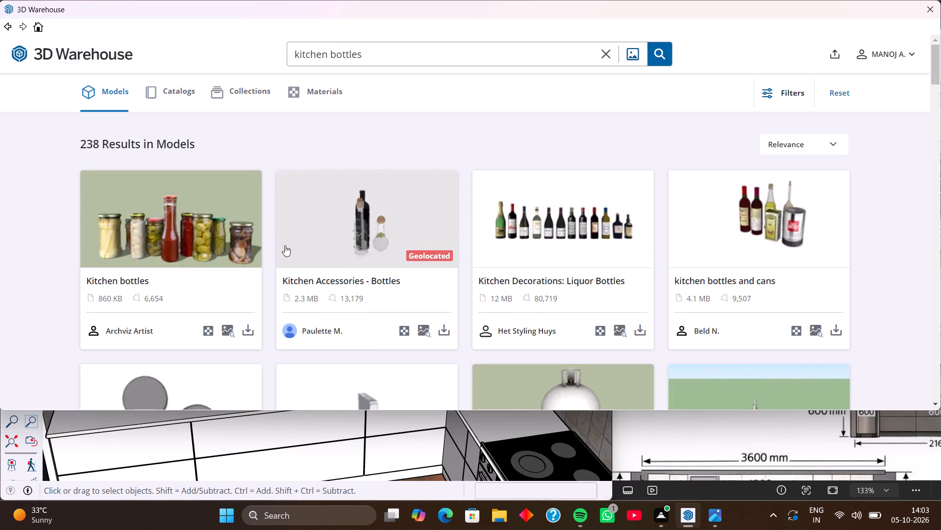
Browse the kitchen bottles models for a set of bottles or jars suited to the open shelves.
{"action": "scroll", "coordinate": [284, 245], "scroll_direction": "down", "scroll_amount": 5}
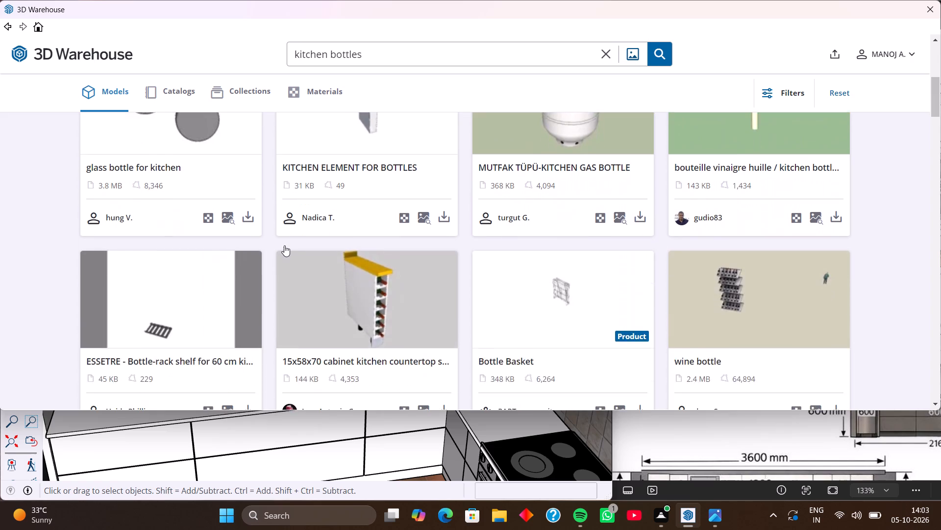
{"action": "scroll", "coordinate": [284, 245], "scroll_direction": "down", "scroll_amount": 9}
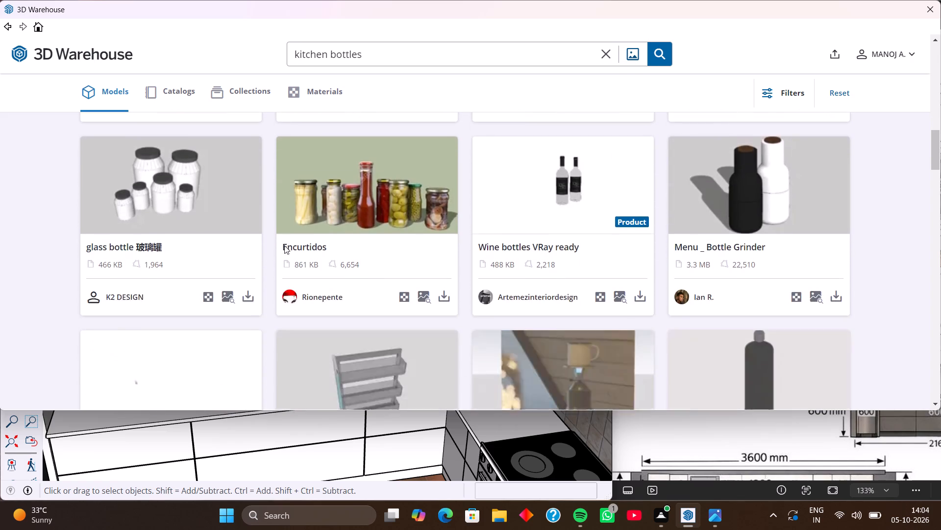
{"action": "scroll", "coordinate": [284, 245], "scroll_direction": "down", "scroll_amount": 2}
{"action": "scroll", "coordinate": [284, 245], "scroll_direction": "up", "scroll_amount": 2}
{"action": "scroll", "coordinate": [284, 245], "scroll_direction": "down", "scroll_amount": 5}
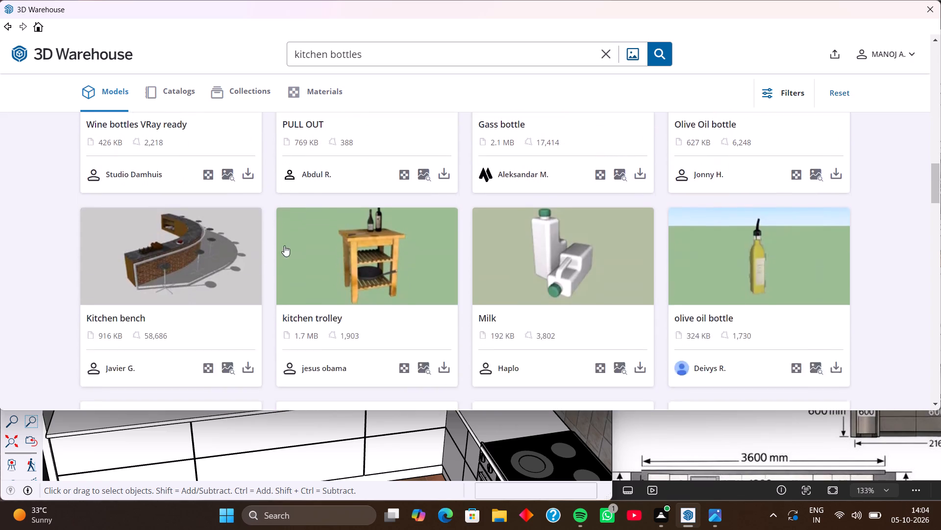
{"action": "scroll", "coordinate": [284, 245], "scroll_direction": "down", "scroll_amount": 12}
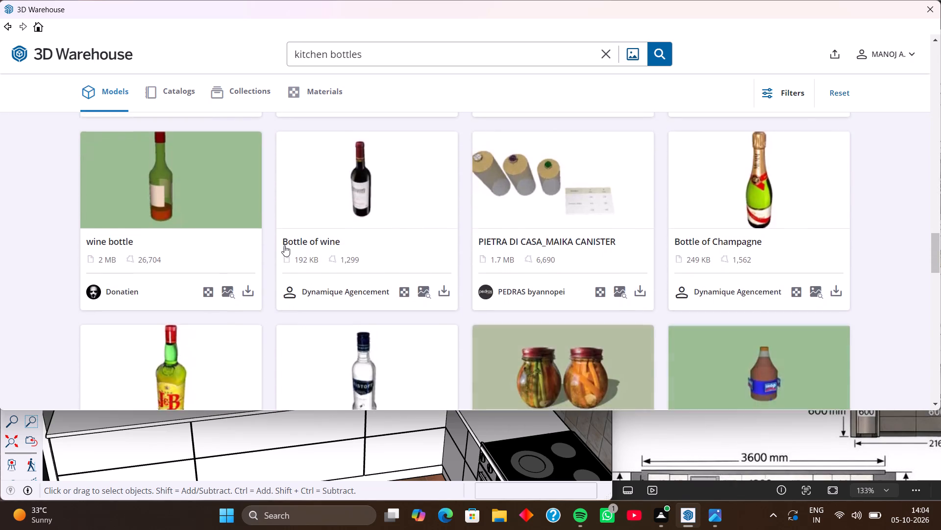
{"action": "scroll", "coordinate": [284, 245], "scroll_direction": "down", "scroll_amount": 11}
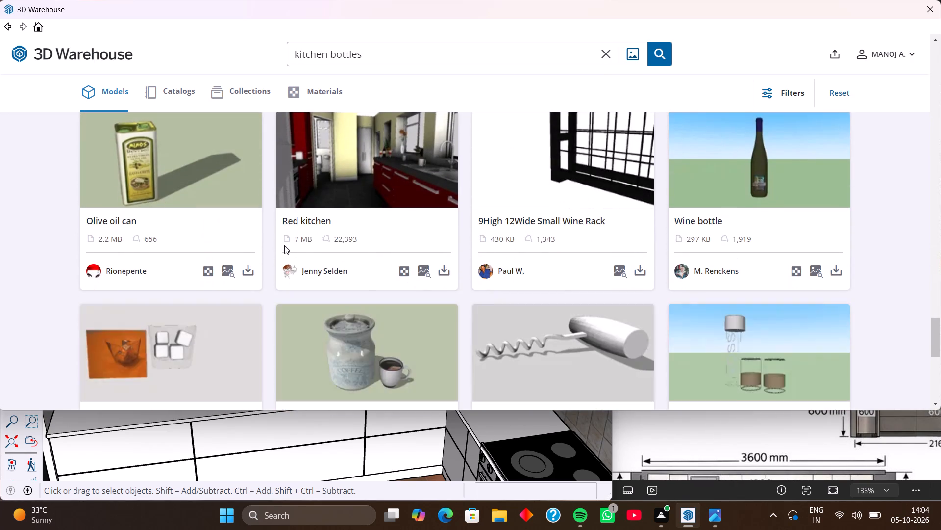
{"action": "scroll", "coordinate": [284, 245], "scroll_direction": "down", "scroll_amount": 10}
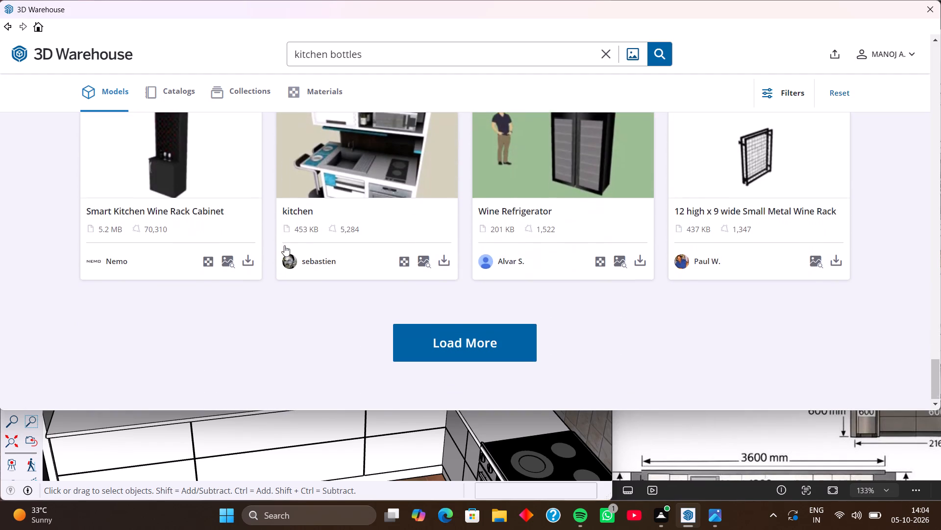
{"action": "scroll", "coordinate": [284, 245], "scroll_direction": "up", "scroll_amount": 20}
{"action": "scroll", "coordinate": [284, 245], "scroll_direction": "up", "scroll_amount": 16}
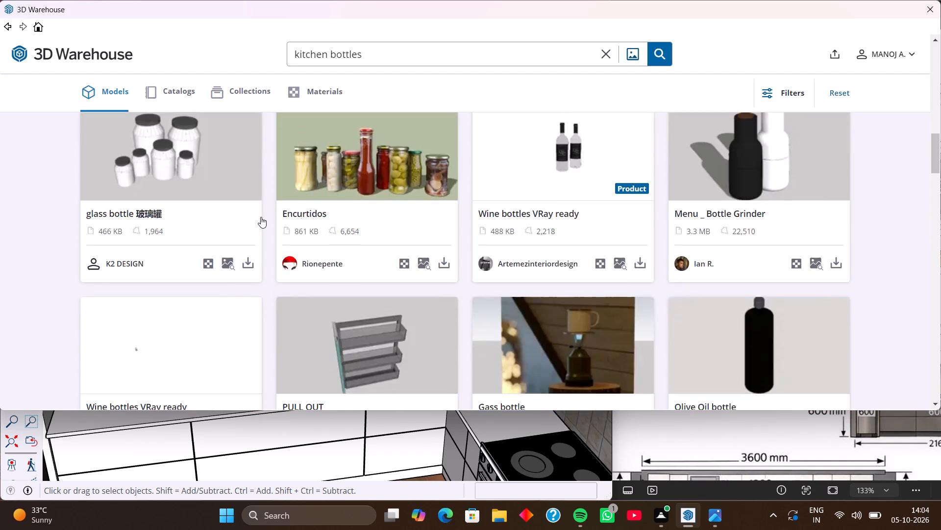
{"action": "scroll", "coordinate": [261, 217], "scroll_direction": "up", "scroll_amount": 19}
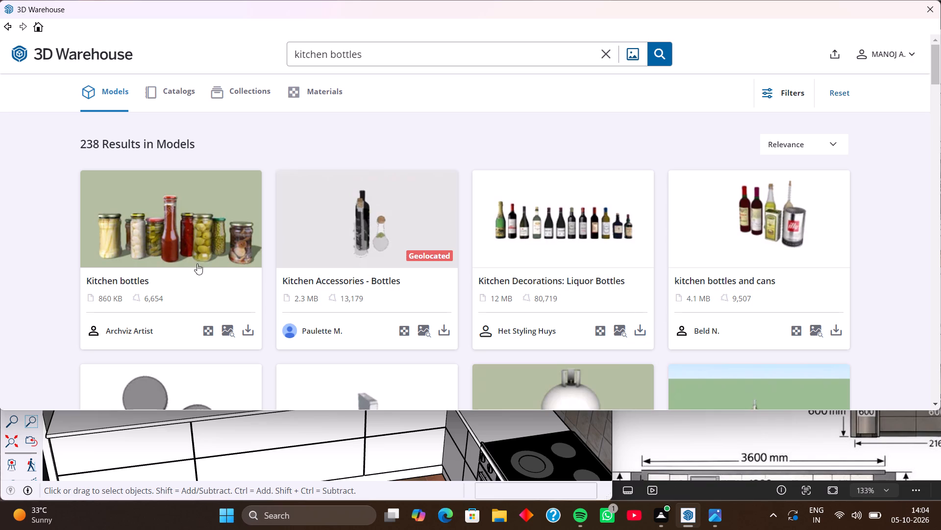
Download the "Kitchen bottles" model of assorted food jars into the model and place it on the upper wooden shelf, beside the cups and saucers.
{"action": "left_click", "coordinate": [252, 331]}
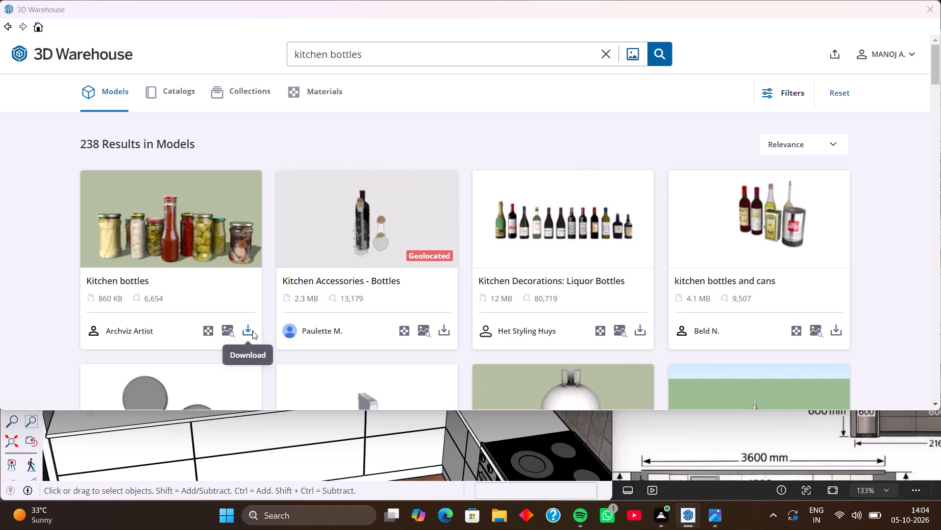
{"action": "left_click", "coordinate": [434, 222]}
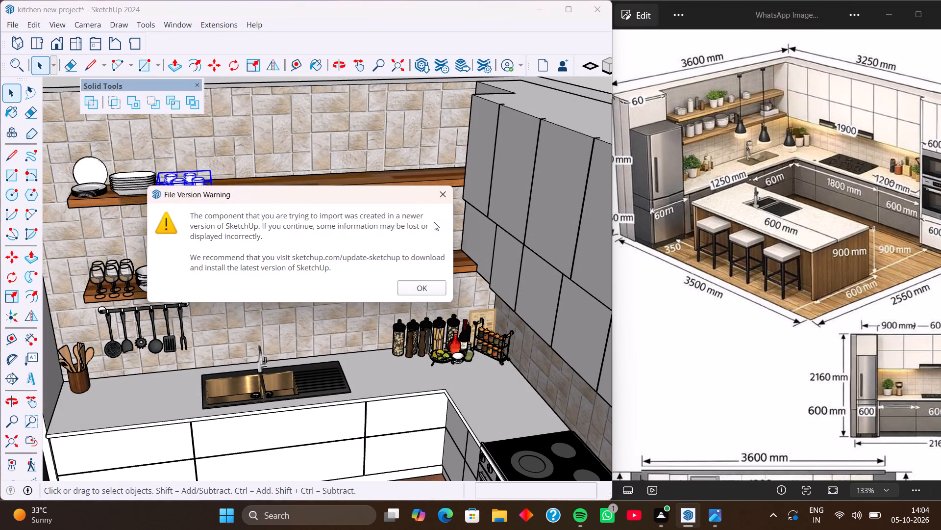
{"action": "left_click", "coordinate": [431, 281]}
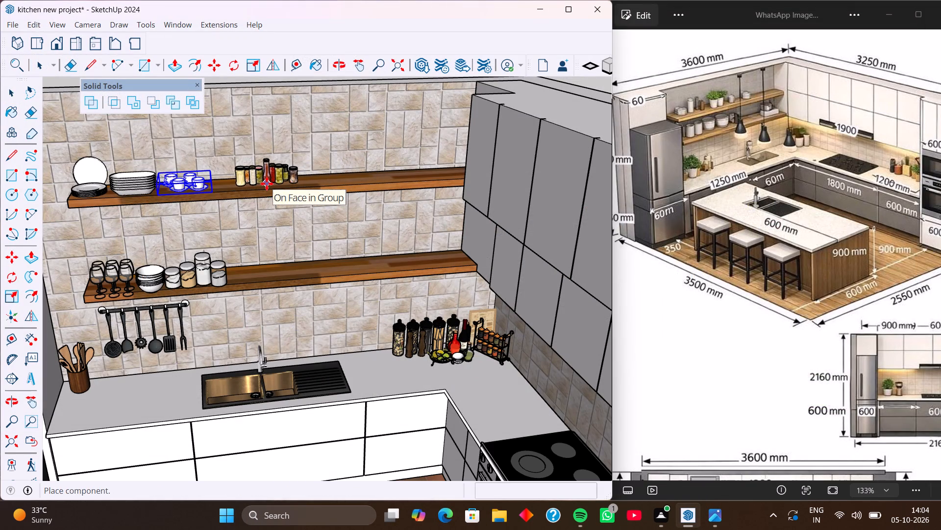
{"action": "scroll", "coordinate": [267, 184], "scroll_direction": "up", "scroll_amount": 1}
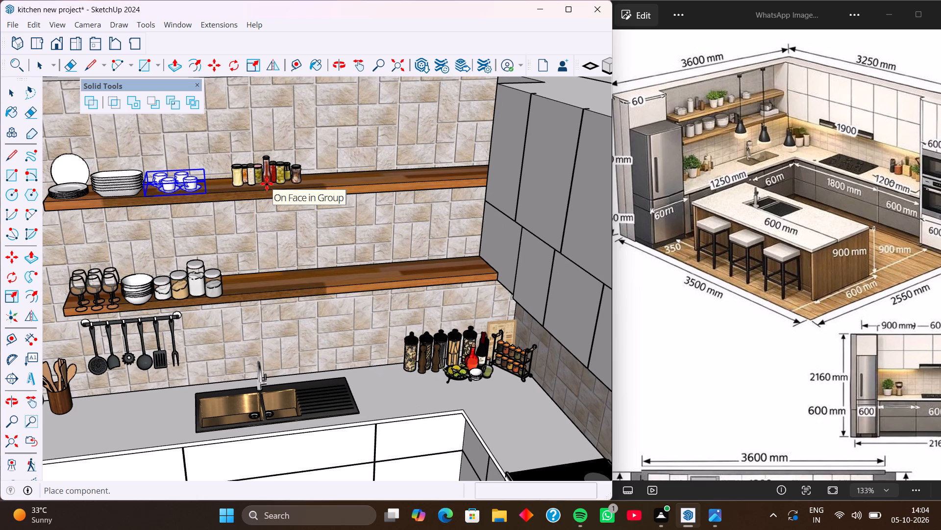
{"action": "scroll", "coordinate": [267, 184], "scroll_direction": "up", "scroll_amount": 1}
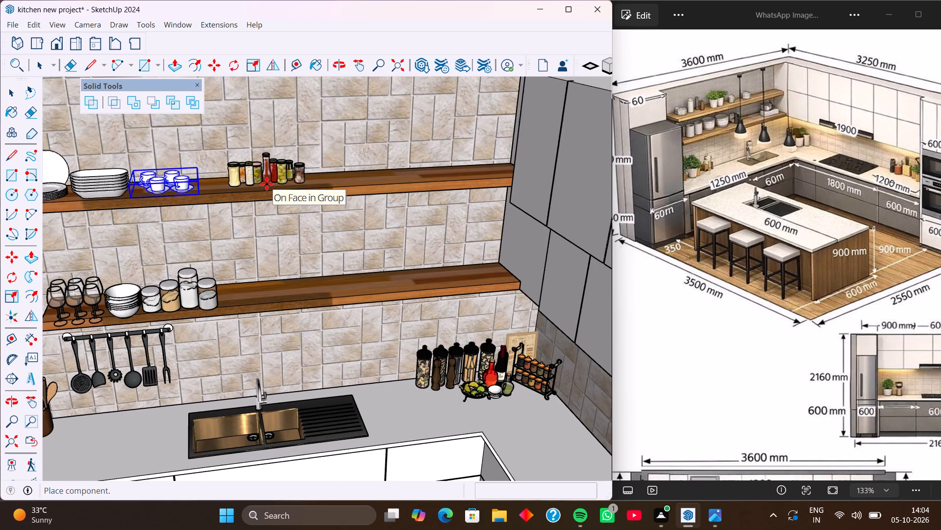
{"action": "scroll", "coordinate": [267, 184], "scroll_direction": "up", "scroll_amount": 1}
{"action": "left_click", "coordinate": [273, 183]}
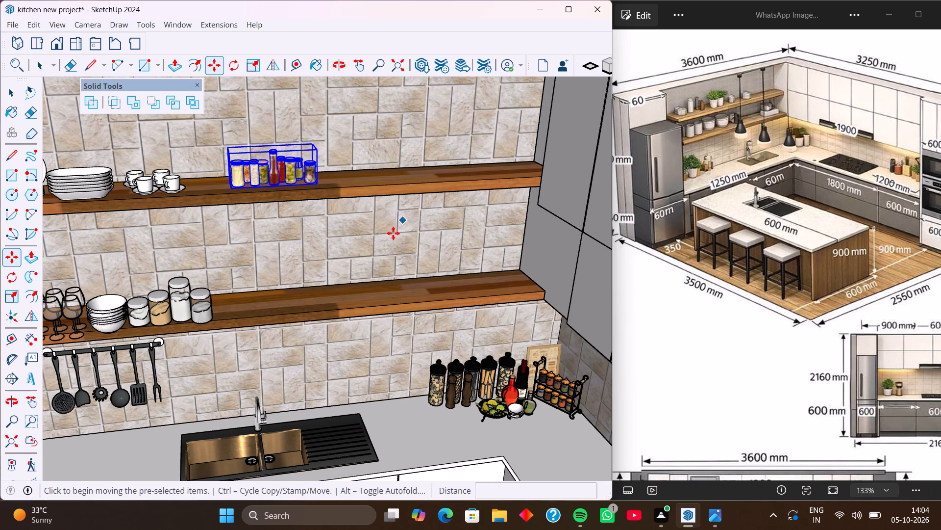
{"action": "key", "text": "space"}
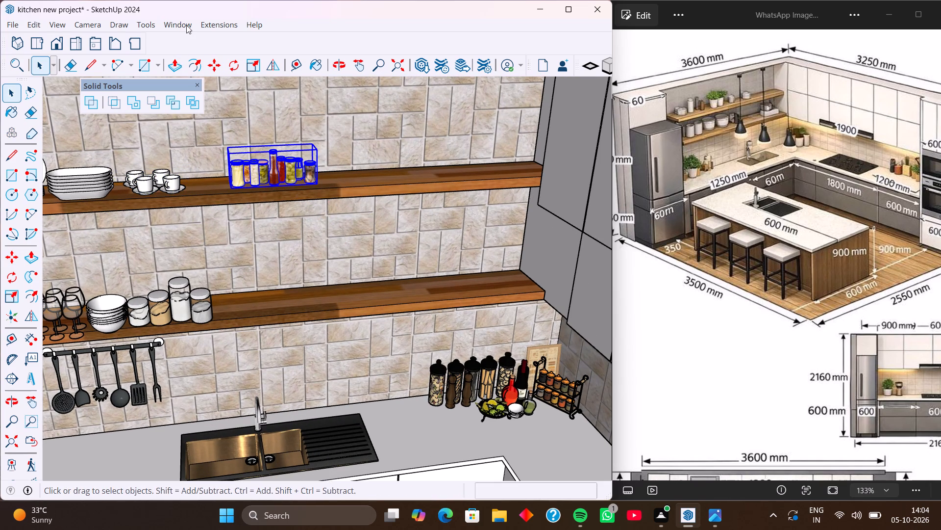
Search the 3D Warehouse for "spices".
{"action": "left_click", "coordinate": [186, 25]}
{"action": "left_click", "coordinate": [219, 118]}
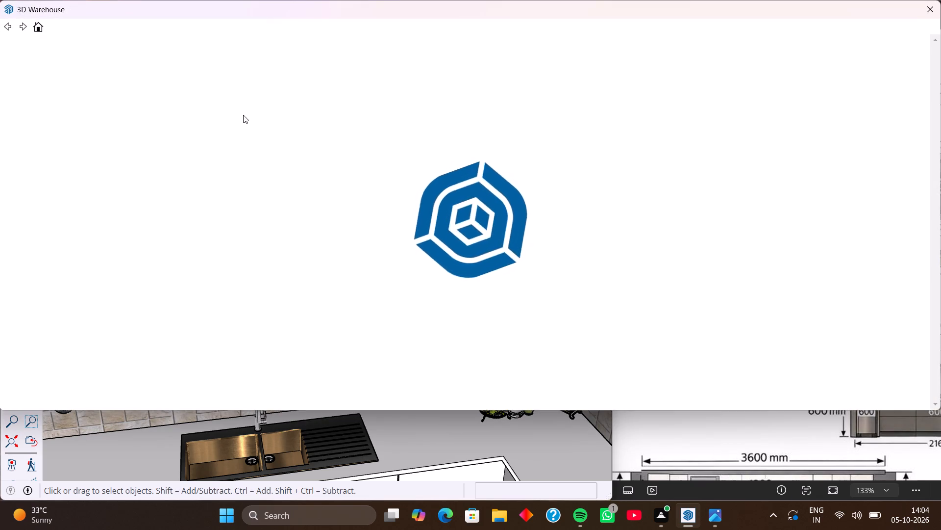
{"action": "left_click", "coordinate": [374, 53]}
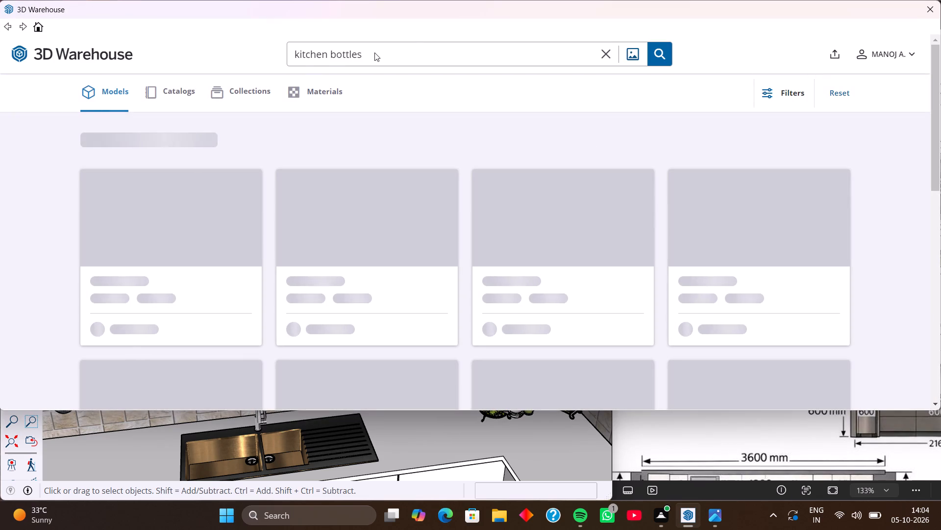
{"action": "key", "text": "BackSpace"}
{"action": "key", "text": "BackSpace"}
{"action": "key", "text": "BackSpace"}
{"action": "key", "text": "BackSpace"}
{"action": "key", "text": "BackSpace"}
{"action": "key", "text": "BackSpace"}
{"action": "key", "text": "BackSpace"}
{"action": "key", "text": "BackSpace"}
{"action": "key", "text": "BackSpace"}
{"action": "key", "text": "BackSpace"}
{"action": "key", "text": "BackSpace"}
{"action": "key", "text": "BackSpace"}
{"action": "key", "text": "BackSpace"}
{"action": "key", "text": "BackSpace"}
{"action": "key", "text": "BackSpace"}
{"action": "key", "text": "BackSpace"}
{"action": "key", "text": "BackSpace"}
{"action": "key", "text": "BackSpace"}
{"action": "key", "text": "BackSpace"}
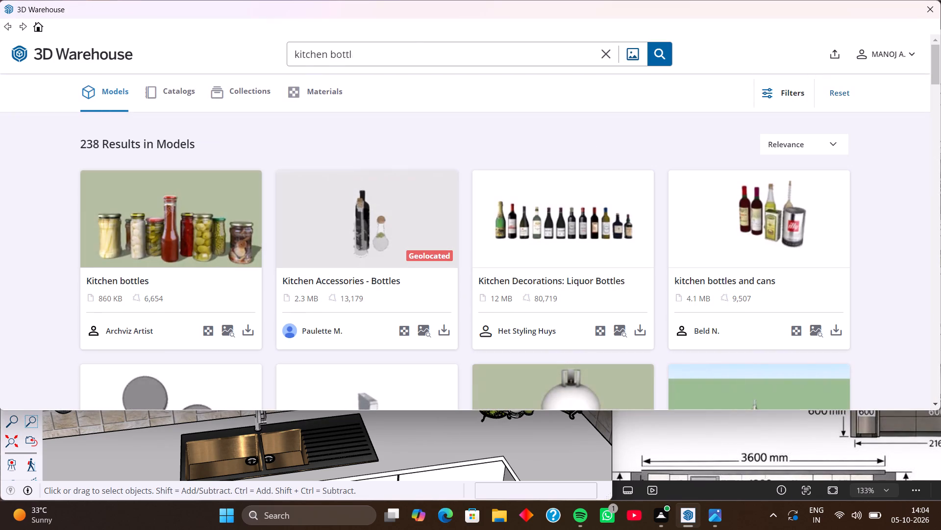
{"action": "type", "text": "spices"}
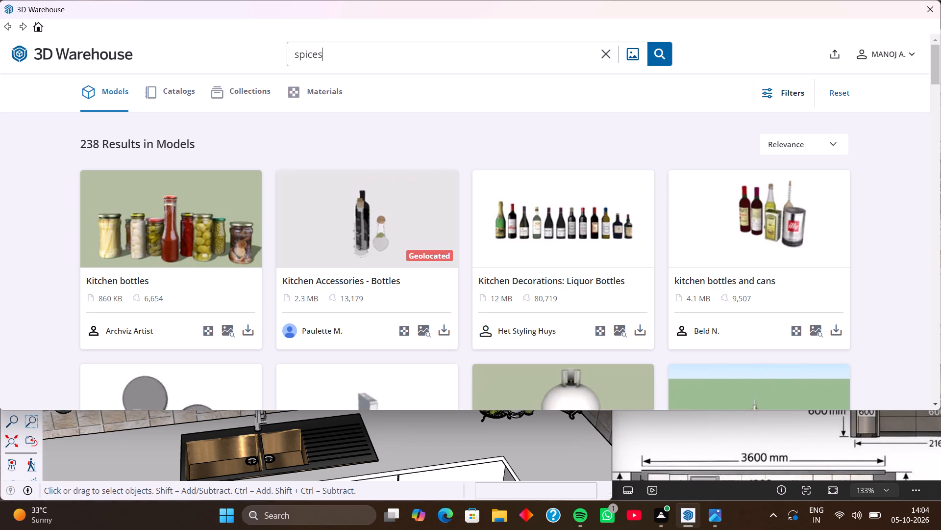
{"action": "key", "text": "Return"}
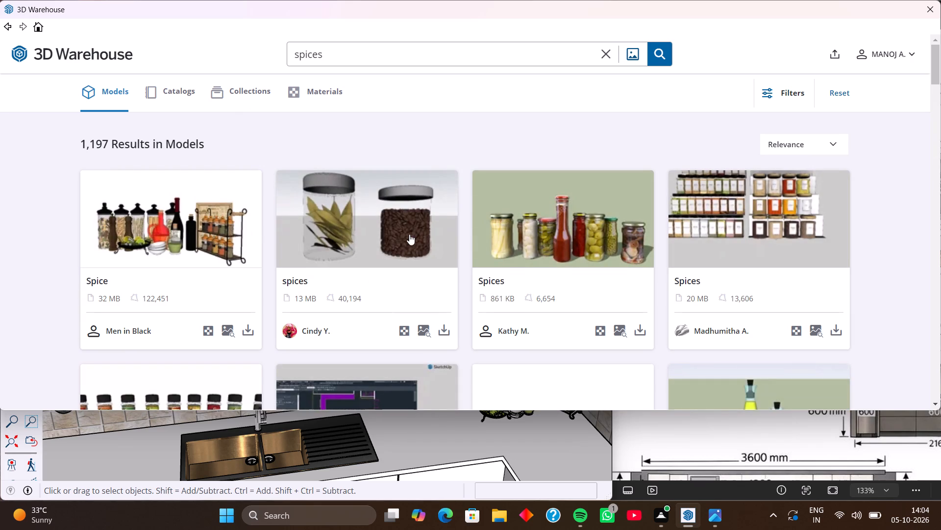
Browse the spices models for jars or containers suited to the open kitchen shelves.
{"action": "scroll", "coordinate": [409, 234], "scroll_direction": "down", "scroll_amount": 4}
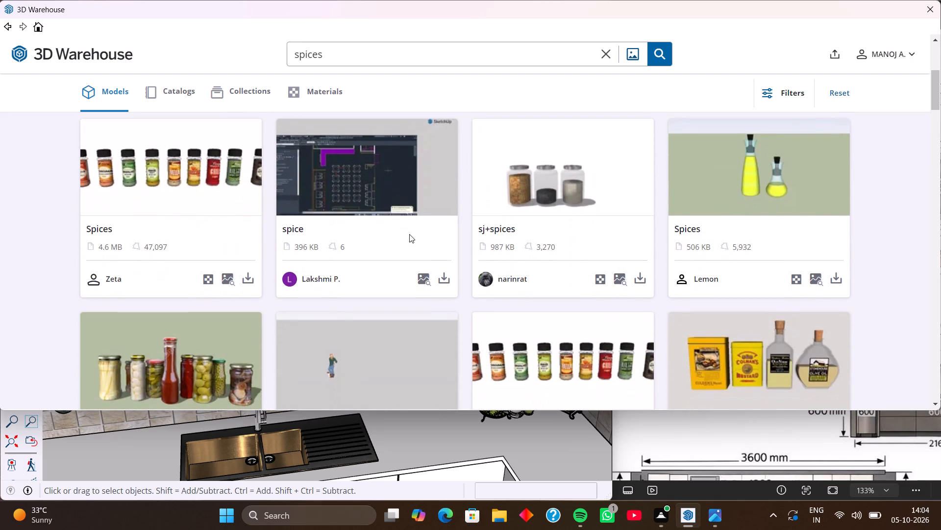
{"action": "scroll", "coordinate": [409, 234], "scroll_direction": "down", "scroll_amount": 5}
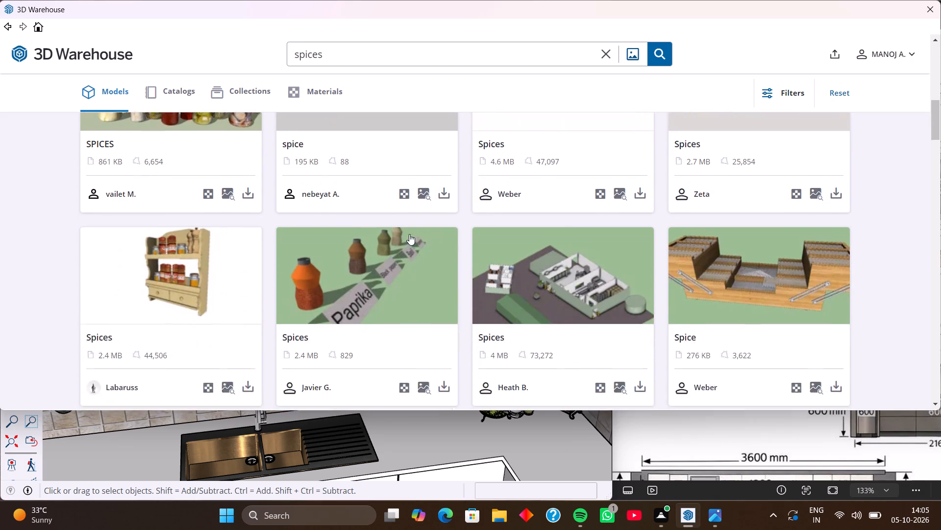
{"action": "scroll", "coordinate": [409, 234], "scroll_direction": "down", "scroll_amount": 4}
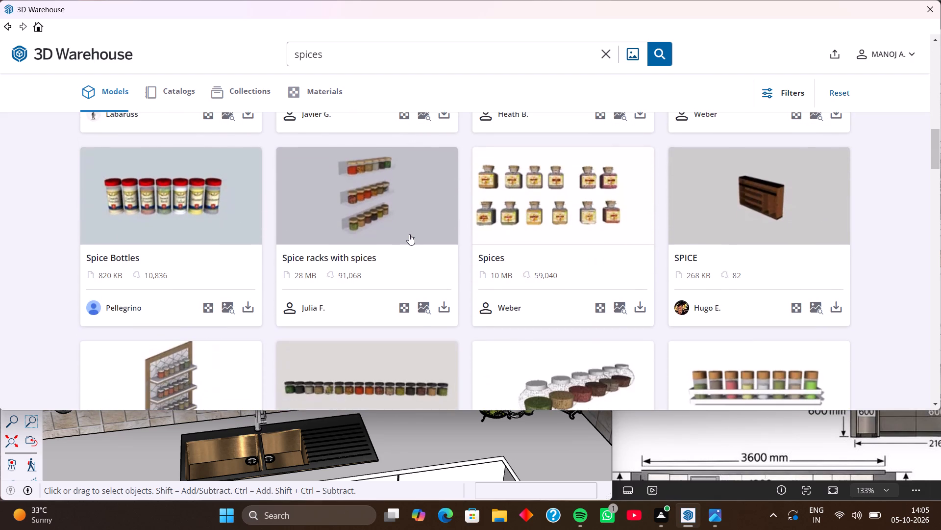
{"action": "scroll", "coordinate": [409, 234], "scroll_direction": "down", "scroll_amount": 2}
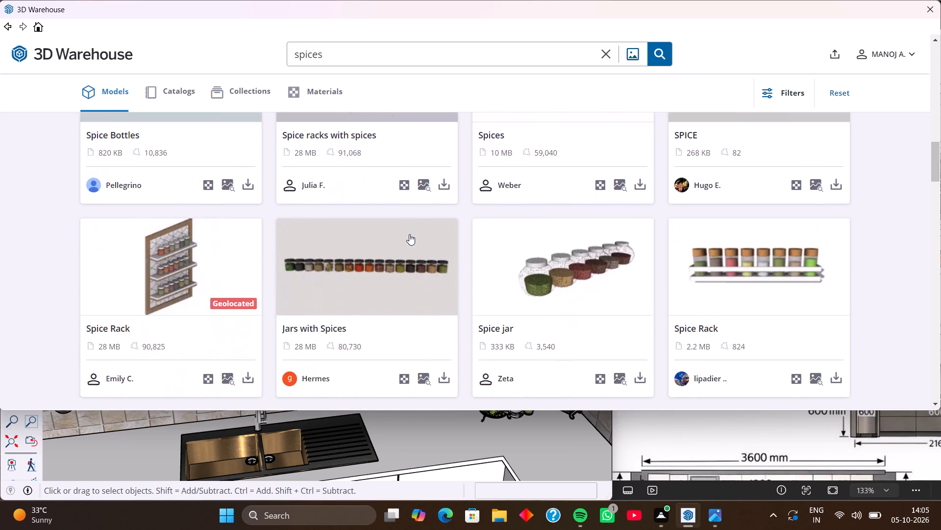
{"action": "scroll", "coordinate": [409, 234], "scroll_direction": "down", "scroll_amount": 1}
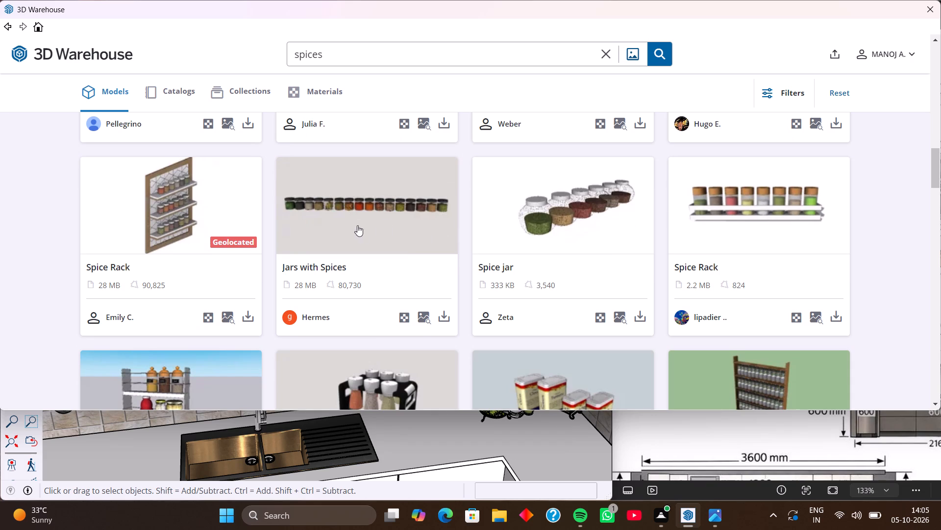
{"action": "scroll", "coordinate": [346, 226], "scroll_direction": "down", "scroll_amount": 4}
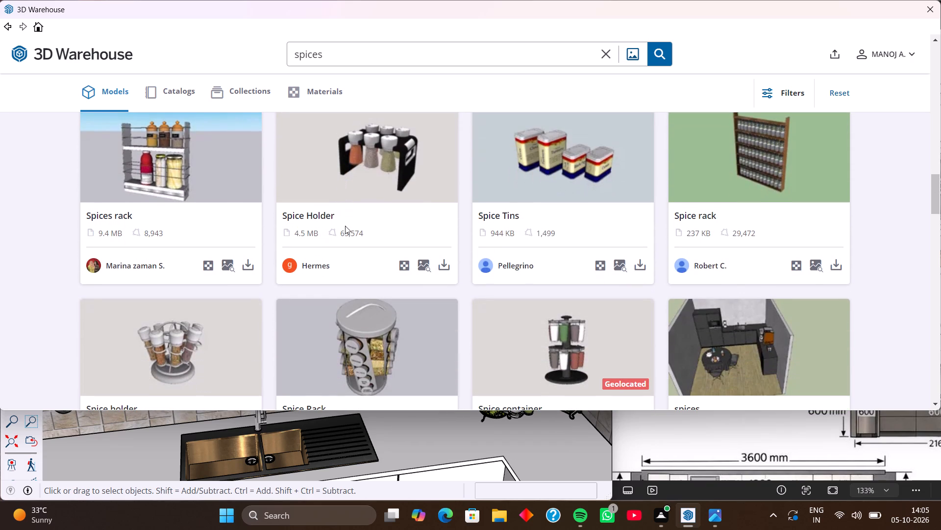
{"action": "scroll", "coordinate": [345, 226], "scroll_direction": "down", "scroll_amount": 6}
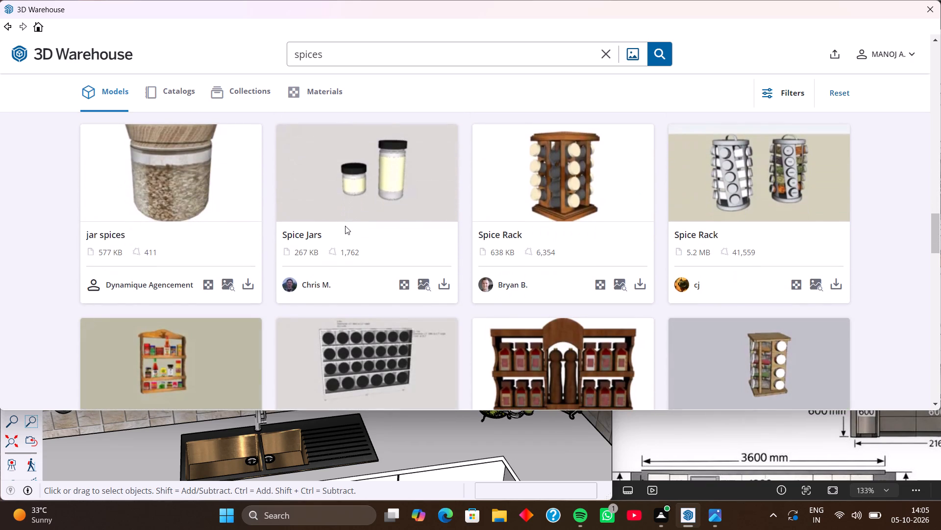
{"action": "scroll", "coordinate": [345, 226], "scroll_direction": "down", "scroll_amount": 11}
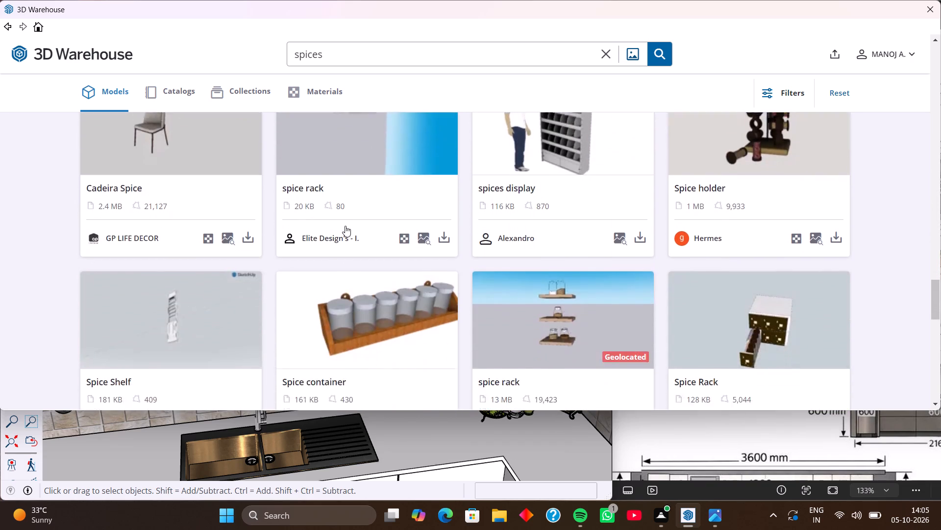
{"action": "scroll", "coordinate": [345, 226], "scroll_direction": "down", "scroll_amount": 4}
{"action": "scroll", "coordinate": [345, 226], "scroll_direction": "up", "scroll_amount": 3}
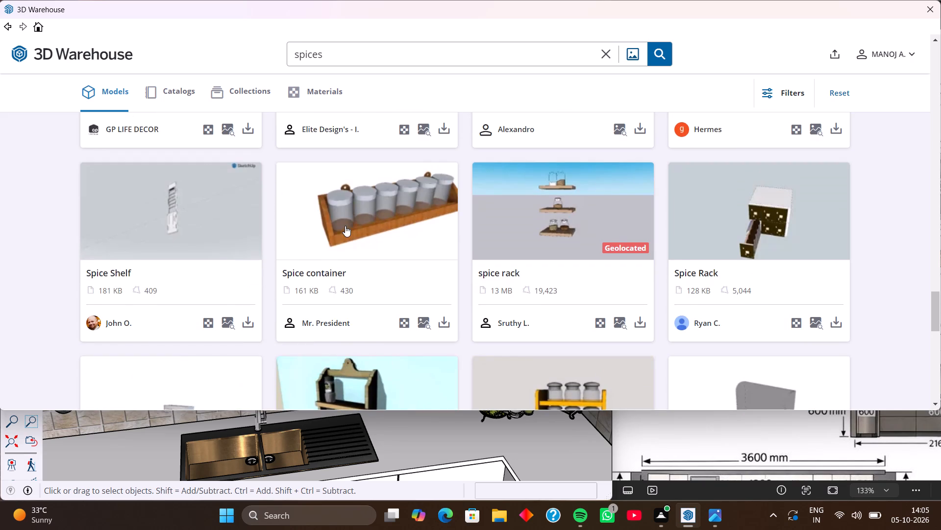
{"action": "scroll", "coordinate": [345, 226], "scroll_direction": "down", "scroll_amount": 8}
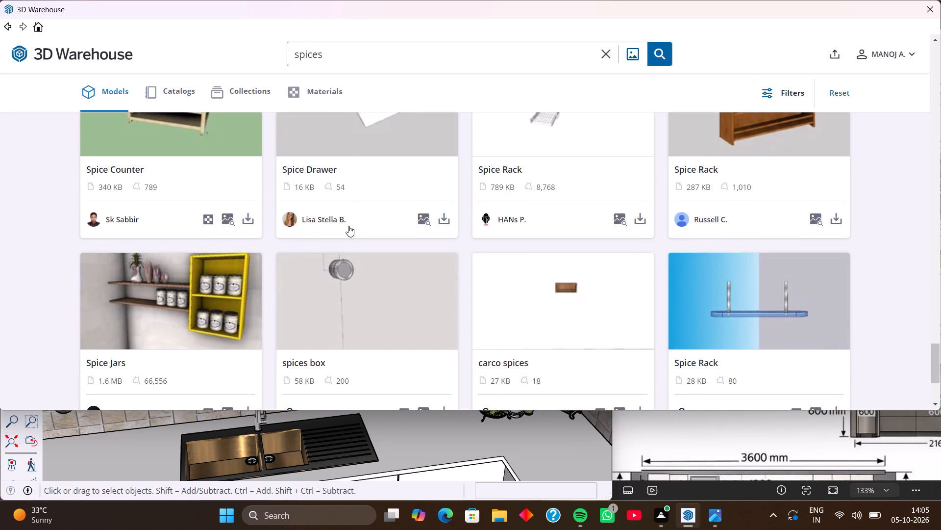
{"action": "scroll", "coordinate": [348, 226], "scroll_direction": "down", "scroll_amount": 6}
{"action": "scroll", "coordinate": [348, 226], "scroll_direction": "up", "scroll_amount": 2}
{"action": "scroll", "coordinate": [348, 226], "scroll_direction": "down", "scroll_amount": 3}
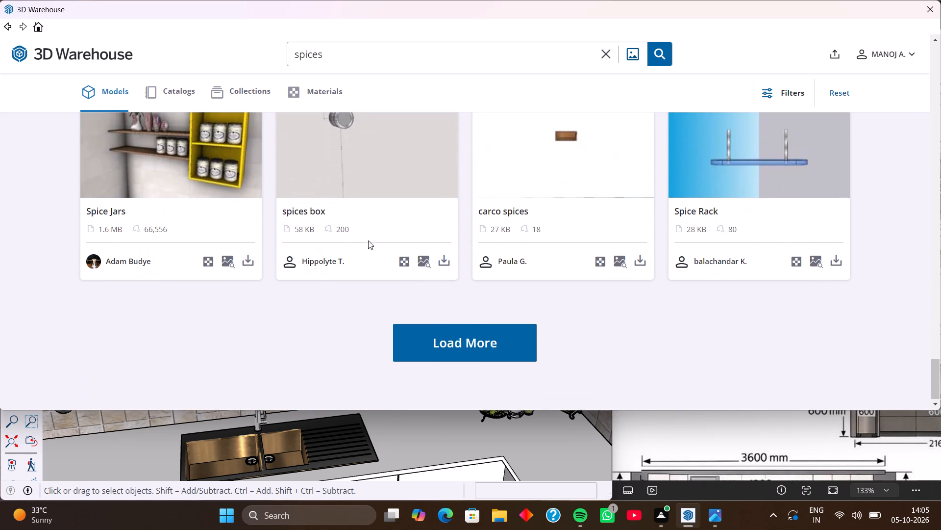
Load more spices results and look through them for suitable shelf jars.
{"action": "left_click", "coordinate": [468, 337]}
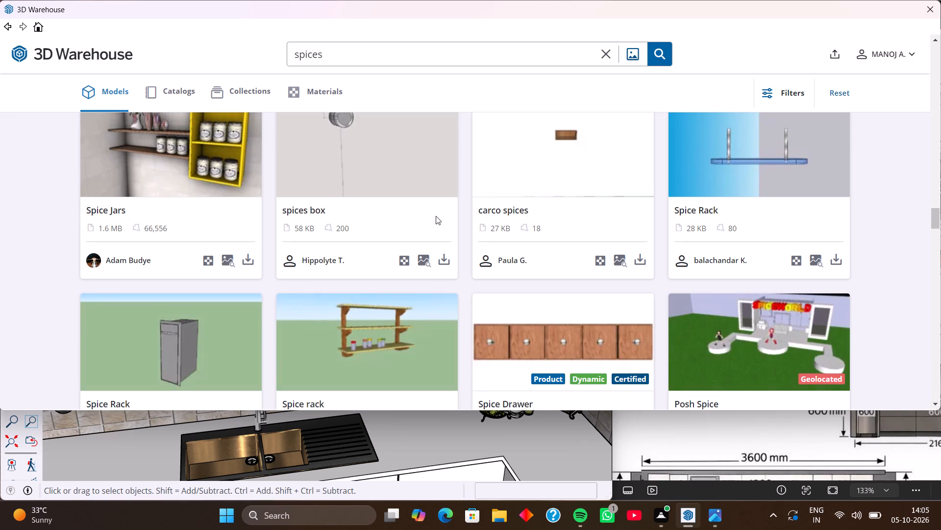
{"action": "scroll", "coordinate": [343, 231], "scroll_direction": "down", "scroll_amount": 2}
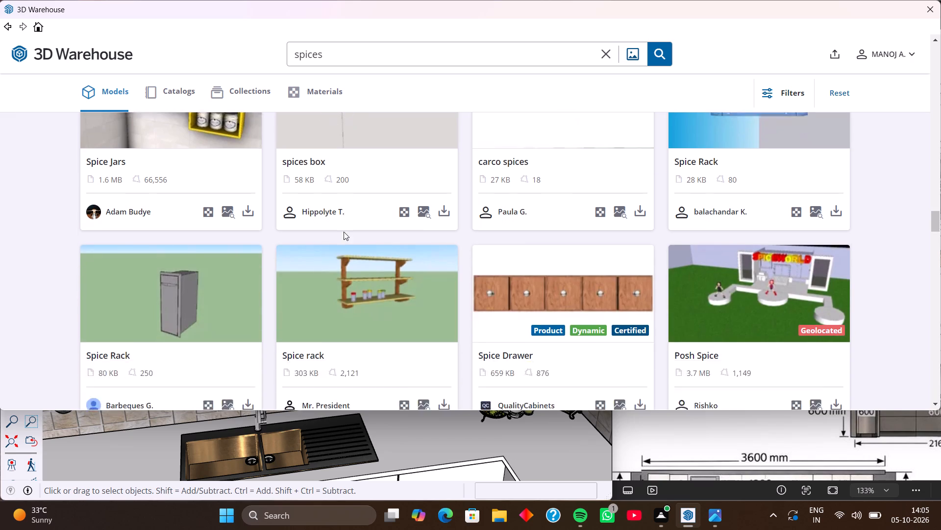
{"action": "scroll", "coordinate": [344, 232], "scroll_direction": "down", "scroll_amount": 3}
{"action": "scroll", "coordinate": [402, 265], "scroll_direction": "down", "scroll_amount": 5}
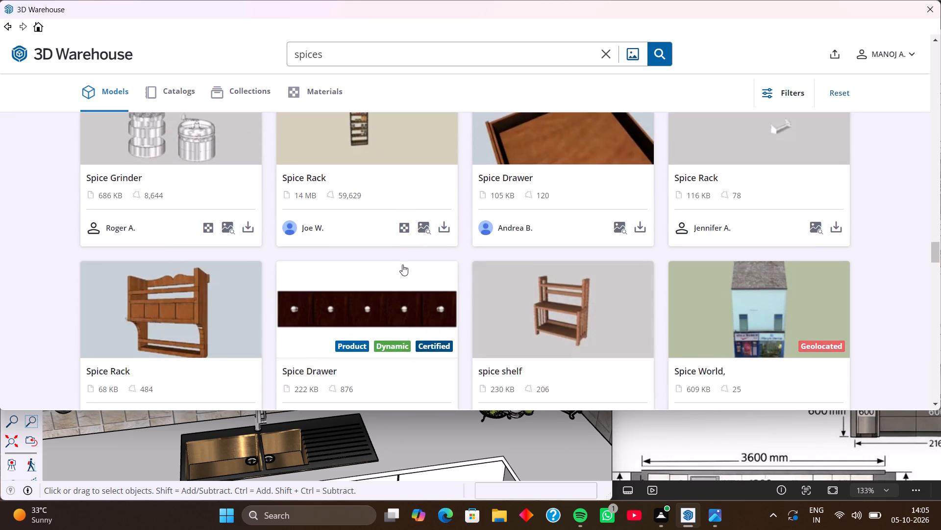
{"action": "scroll", "coordinate": [402, 265], "scroll_direction": "down", "scroll_amount": 5}
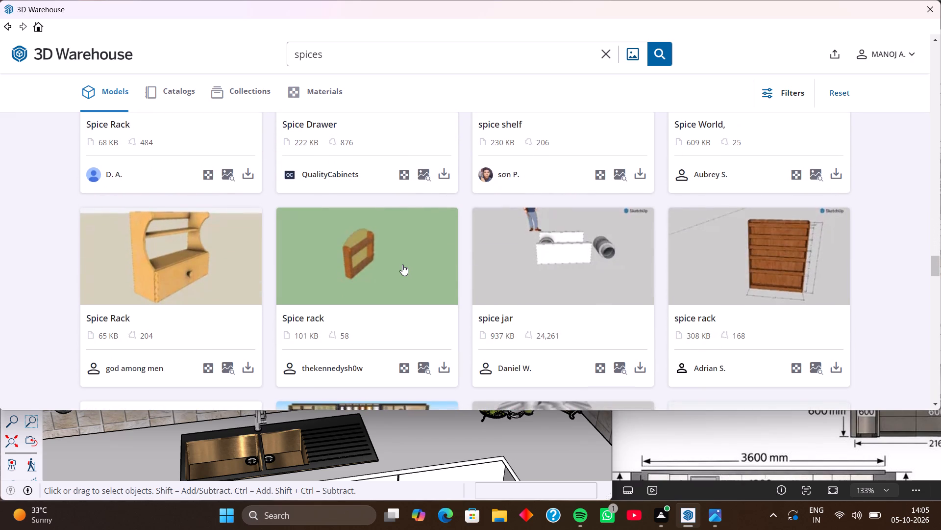
{"action": "scroll", "coordinate": [402, 265], "scroll_direction": "down", "scroll_amount": 8}
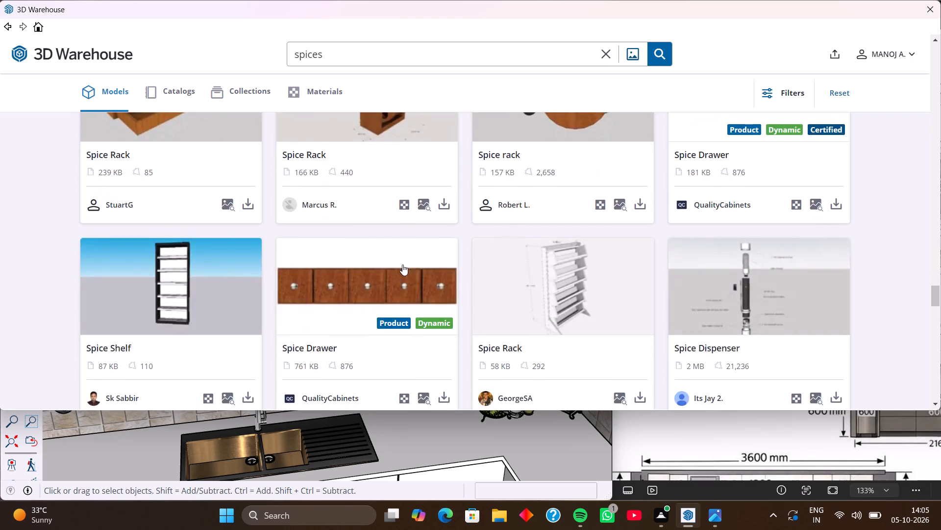
{"action": "scroll", "coordinate": [402, 265], "scroll_direction": "down", "scroll_amount": 13}
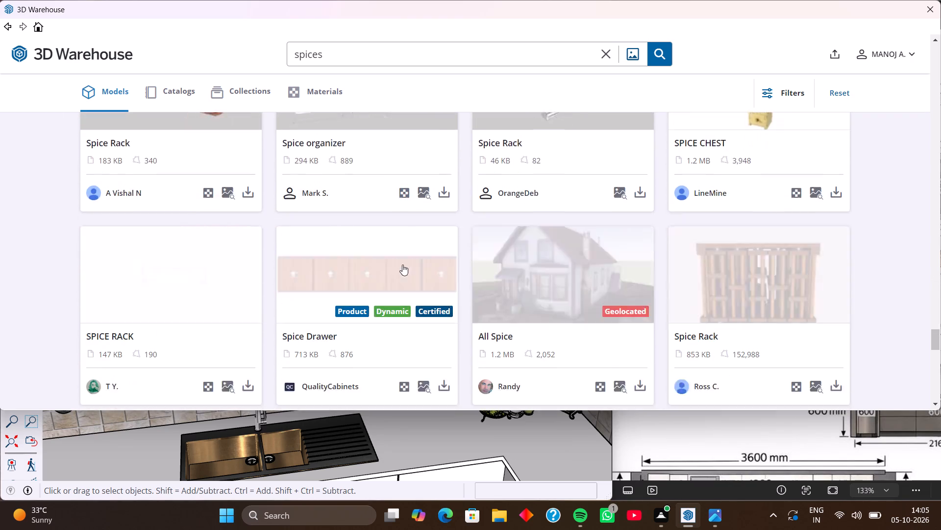
{"action": "scroll", "coordinate": [402, 265], "scroll_direction": "down", "scroll_amount": 10}
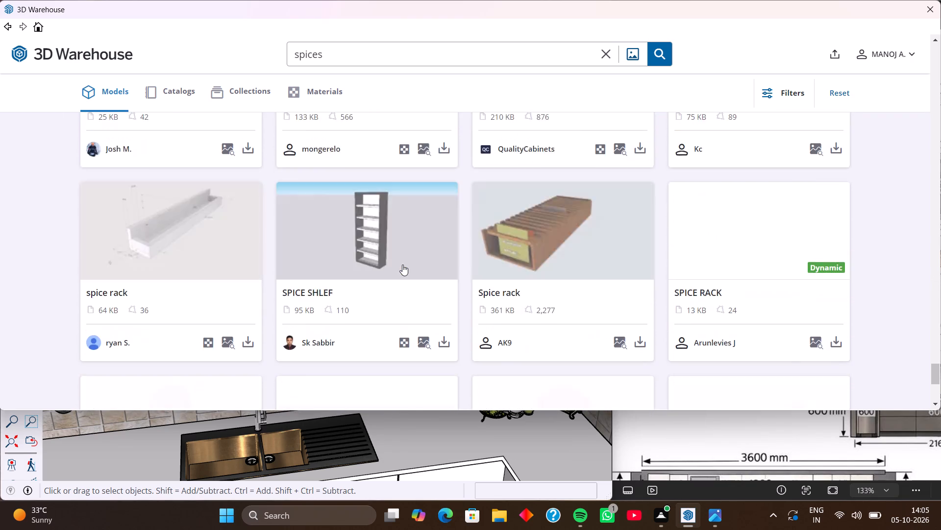
{"action": "scroll", "coordinate": [402, 265], "scroll_direction": "down", "scroll_amount": 6}
Download the "Spice Jars" model with the yellow shelf box into the model and place it in the empty space outside the kitchen.
{"action": "scroll", "coordinate": [402, 265], "scroll_direction": "up", "scroll_amount": 16}
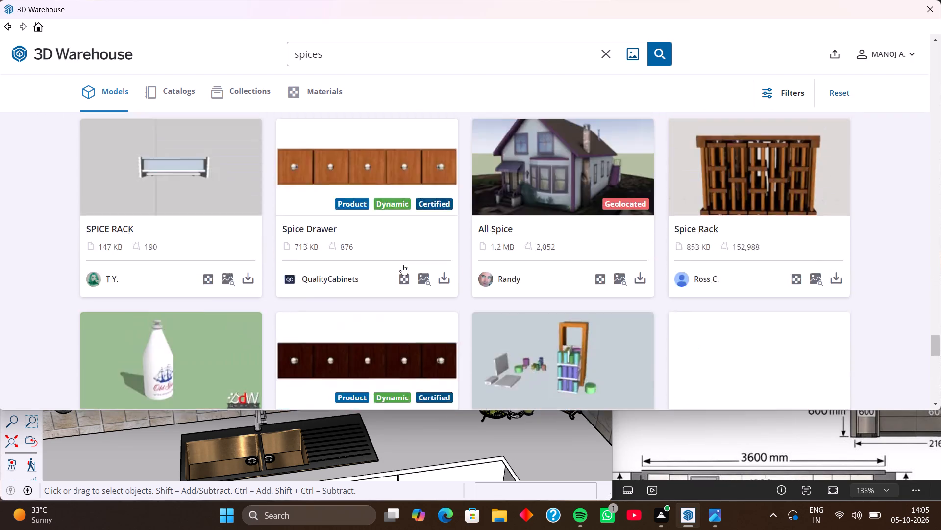
{"action": "scroll", "coordinate": [402, 265], "scroll_direction": "up", "scroll_amount": 20}
{"action": "scroll", "coordinate": [402, 265], "scroll_direction": "up", "scroll_amount": 6}
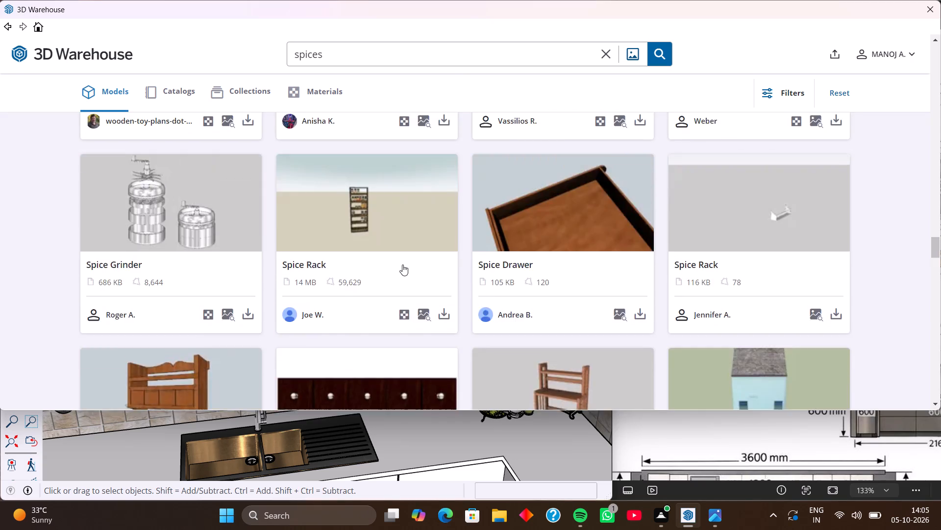
{"action": "scroll", "coordinate": [402, 265], "scroll_direction": "up", "scroll_amount": 14}
{"action": "scroll", "coordinate": [402, 265], "scroll_direction": "down", "scroll_amount": 3}
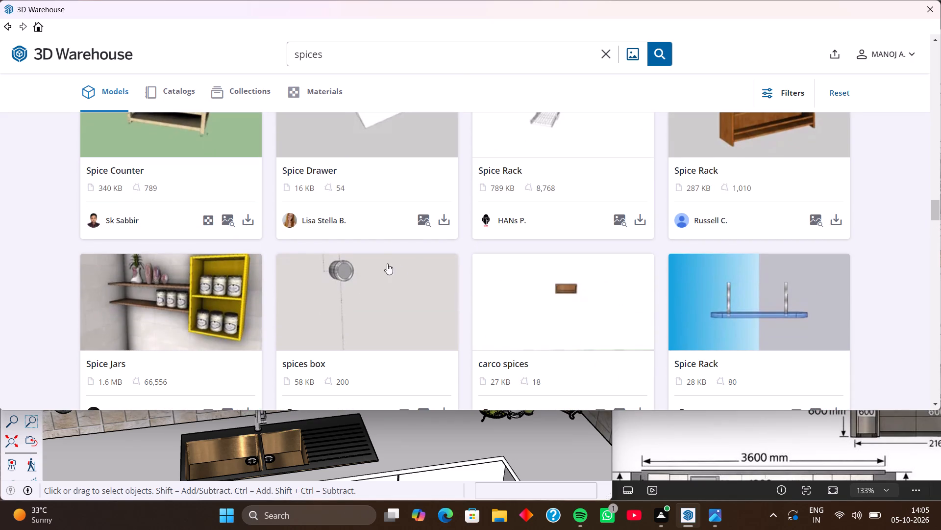
{"action": "scroll", "coordinate": [318, 270], "scroll_direction": "down", "scroll_amount": 2}
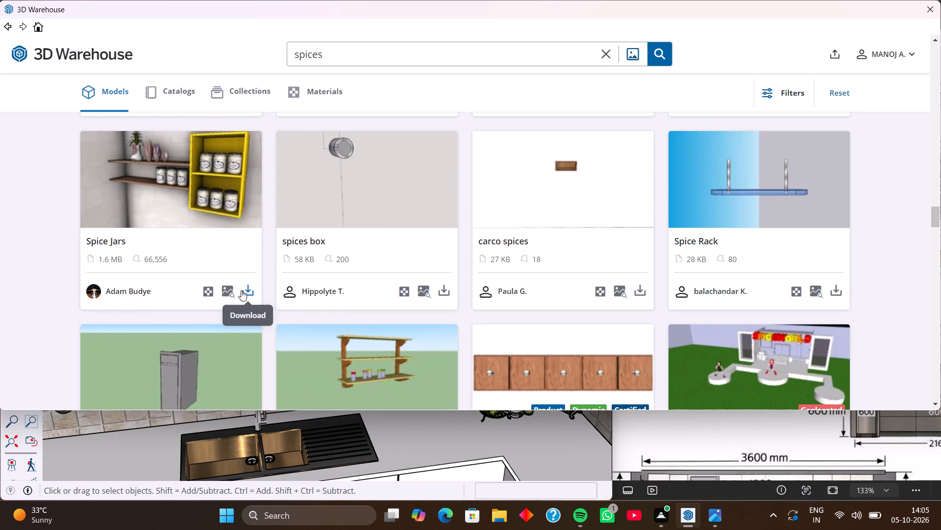
{"action": "left_click", "coordinate": [244, 290]}
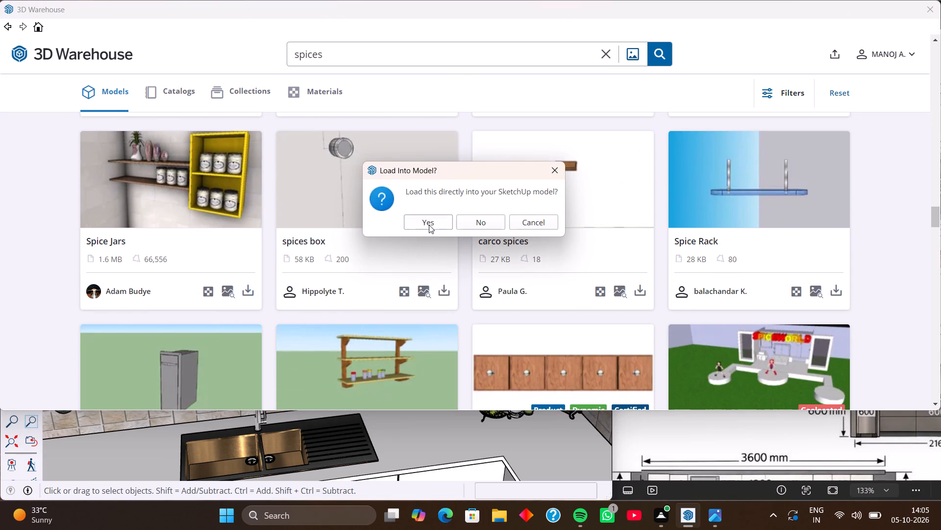
{"action": "left_click", "coordinate": [429, 225]}
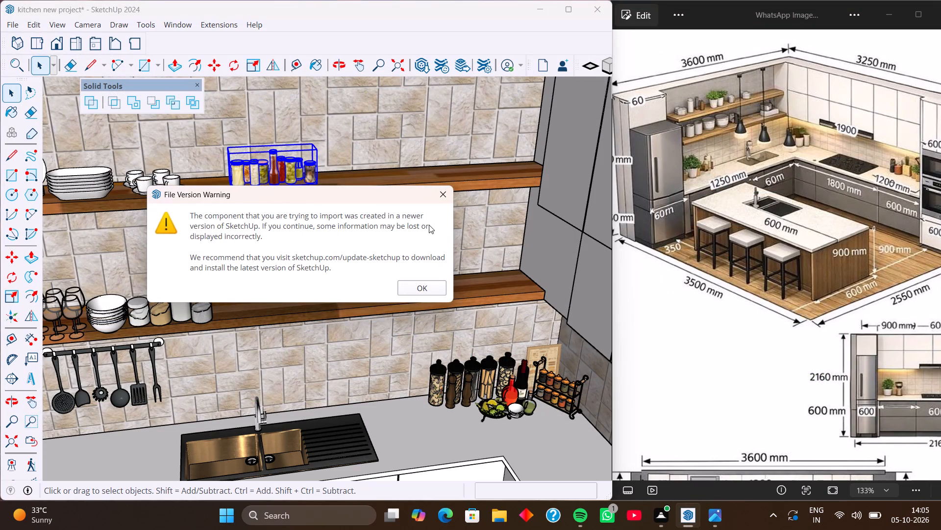
{"action": "left_click", "coordinate": [433, 289]}
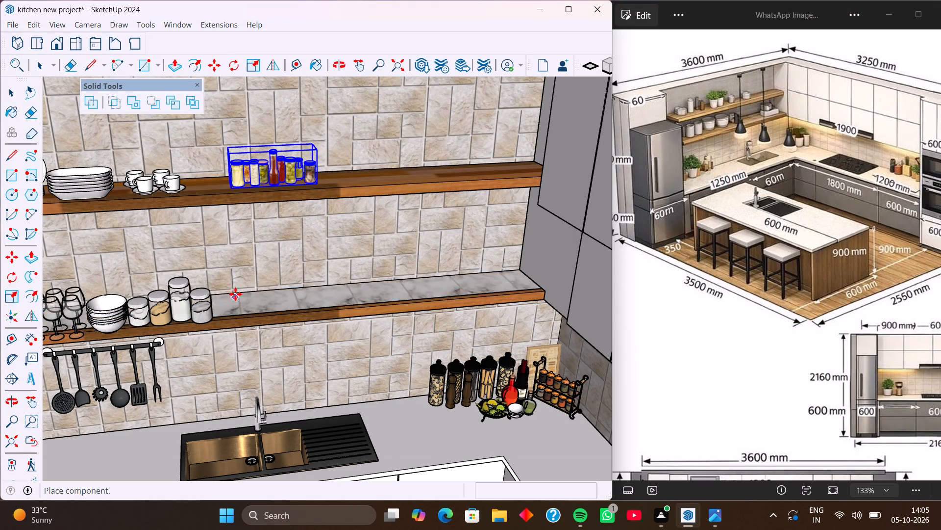
{"action": "scroll", "coordinate": [239, 268], "scroll_direction": "down", "scroll_amount": 6}
{"action": "scroll", "coordinate": [183, 281], "scroll_direction": "down", "scroll_amount": 6}
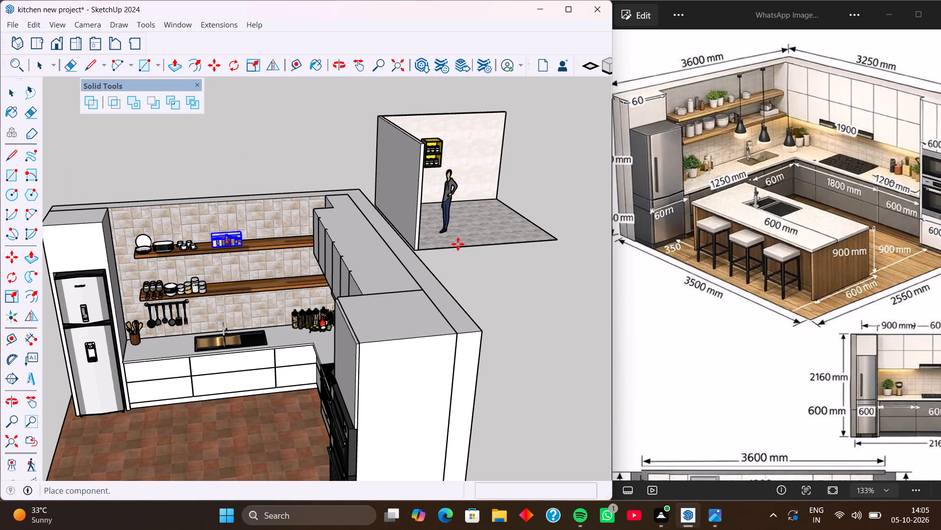
{"action": "left_click", "coordinate": [458, 244]}
Explode the placed Spice Jars component into its separate objects.
{"action": "middle_click_drag", "start_coordinate": [463, 255], "coordinate": [386, 265]}
{"action": "middle_click_drag", "start_coordinate": [492, 232], "coordinate": [368, 259], "text": "shift"}
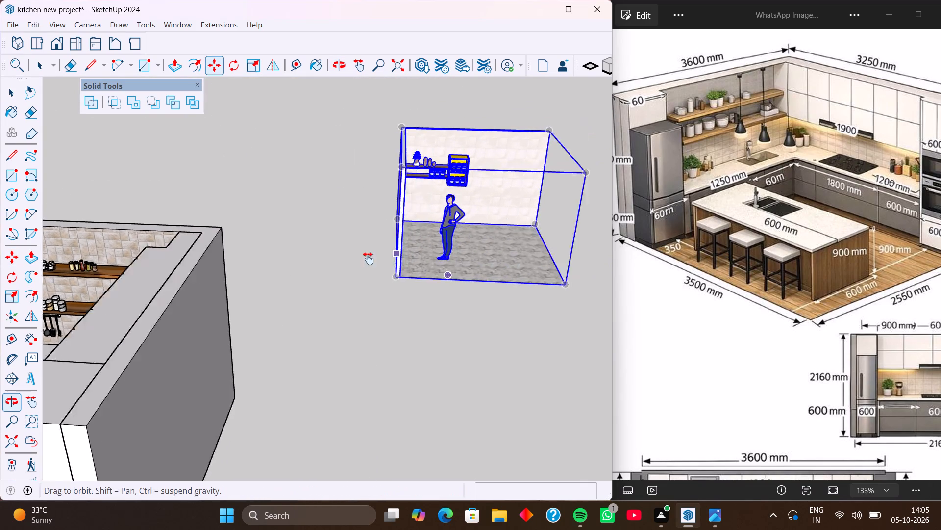
{"action": "middle_click_drag", "start_coordinate": [368, 259], "coordinate": [303, 268], "text": "shift"}
{"action": "right_click", "coordinate": [352, 258]}
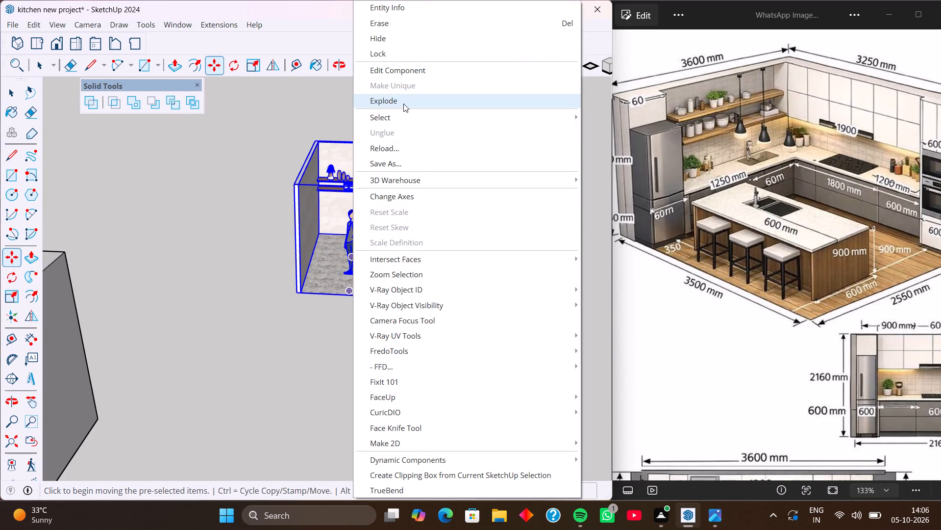
{"action": "left_click", "coordinate": [403, 104]}
{"action": "key", "text": "space"}
{"action": "left_click", "coordinate": [485, 171]}
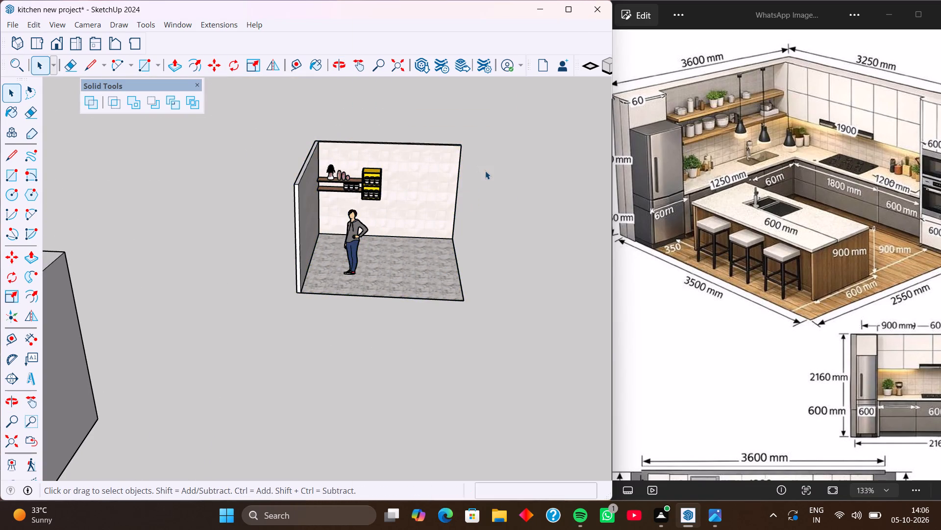
Move the nine spice jars, the potted plant and the three-vase set from the sample room shelves onto the kitchen floor.
{"action": "scroll", "coordinate": [345, 201], "scroll_direction": "up", "scroll_amount": 9}
{"action": "left_click", "coordinate": [399, 175]}
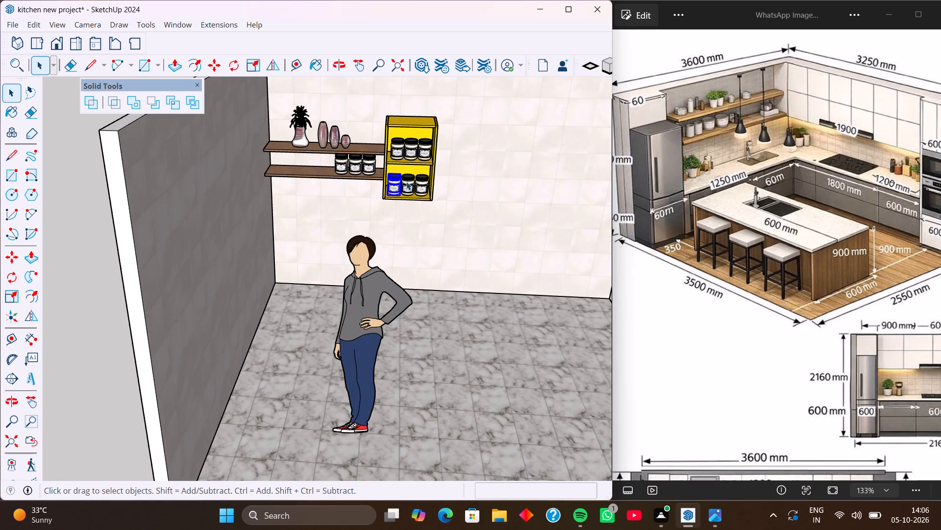
{"action": "left_click", "coordinate": [406, 182], "text": "shift"}
{"action": "left_click", "coordinate": [420, 185], "text": "shift"}
{"action": "left_click", "coordinate": [425, 152], "text": "shift"}
{"action": "left_click", "coordinate": [410, 149], "text": "shift"}
{"action": "left_click", "coordinate": [403, 148], "text": "shift"}
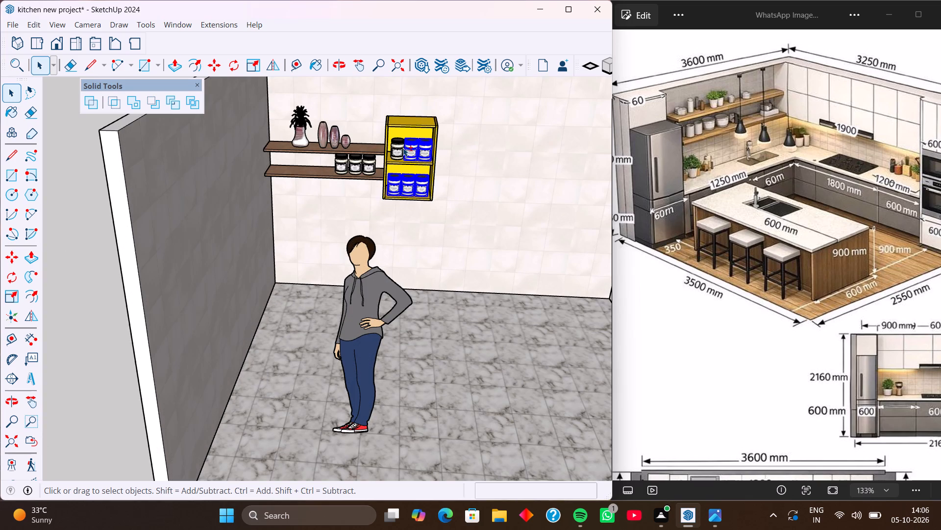
{"action": "left_click", "coordinate": [371, 170], "text": "shift"}
{"action": "left_click", "coordinate": [357, 170], "text": "shift"}
{"action": "left_click", "coordinate": [339, 167], "text": "shift"}
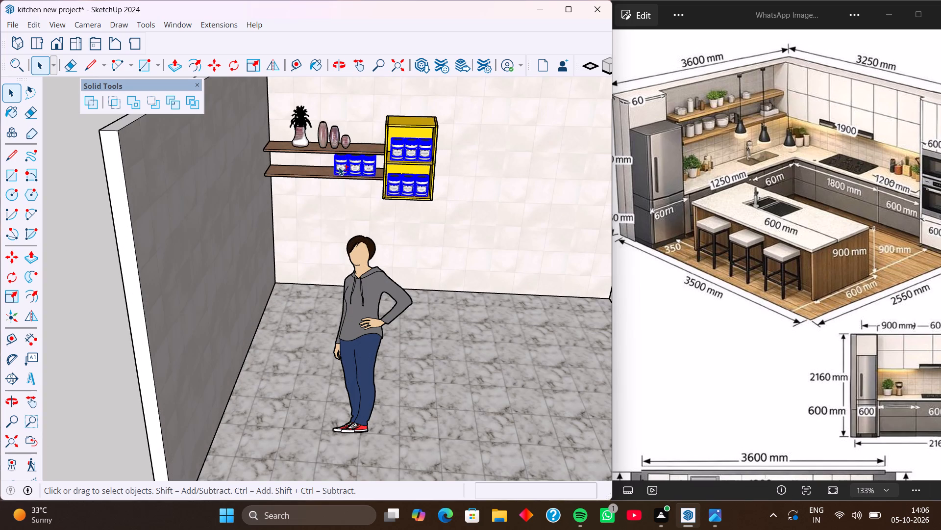
{"action": "left_click", "coordinate": [300, 136], "text": "shift"}
{"action": "left_click", "coordinate": [320, 138], "text": "shift"}
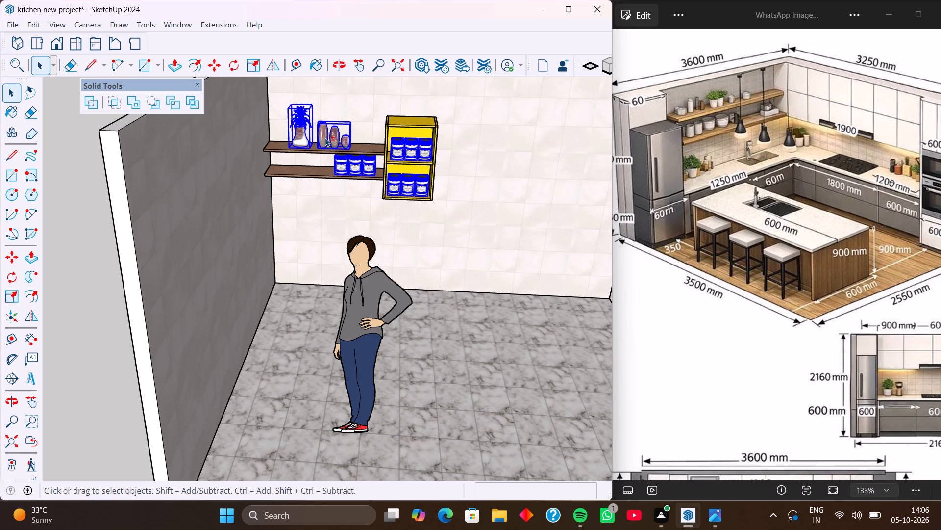
{"action": "key", "text": "m"}
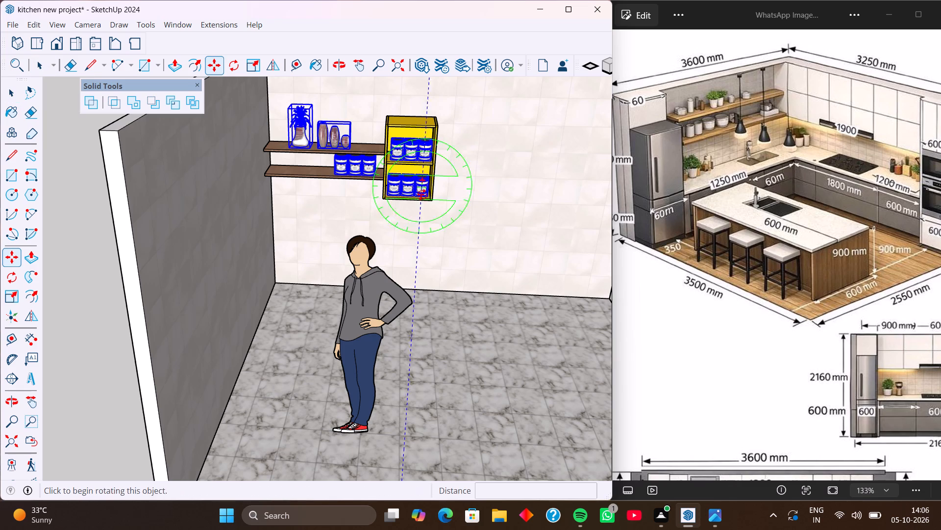
{"action": "left_click", "coordinate": [427, 198]}
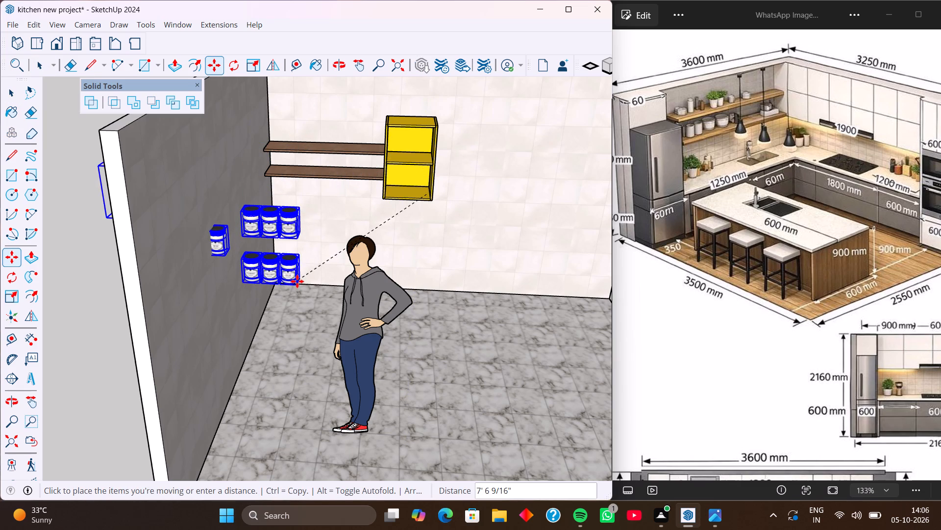
{"action": "scroll", "coordinate": [286, 282], "scroll_direction": "down", "scroll_amount": 6}
{"action": "middle_click_drag", "start_coordinate": [145, 337], "coordinate": [357, 275], "text": "shift"}
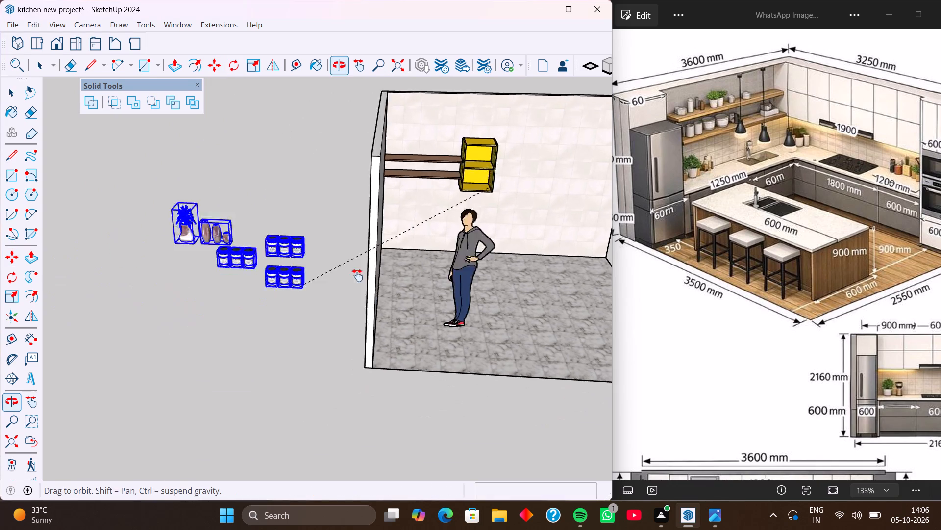
{"action": "middle_click_drag", "start_coordinate": [357, 275], "coordinate": [441, 252], "text": "shift"}
{"action": "scroll", "coordinate": [243, 270], "scroll_direction": "down", "scroll_amount": 7}
{"action": "middle_click_drag", "start_coordinate": [197, 339], "coordinate": [379, 247], "text": "shift"}
{"action": "middle_click_drag", "start_coordinate": [260, 285], "coordinate": [334, 290]}
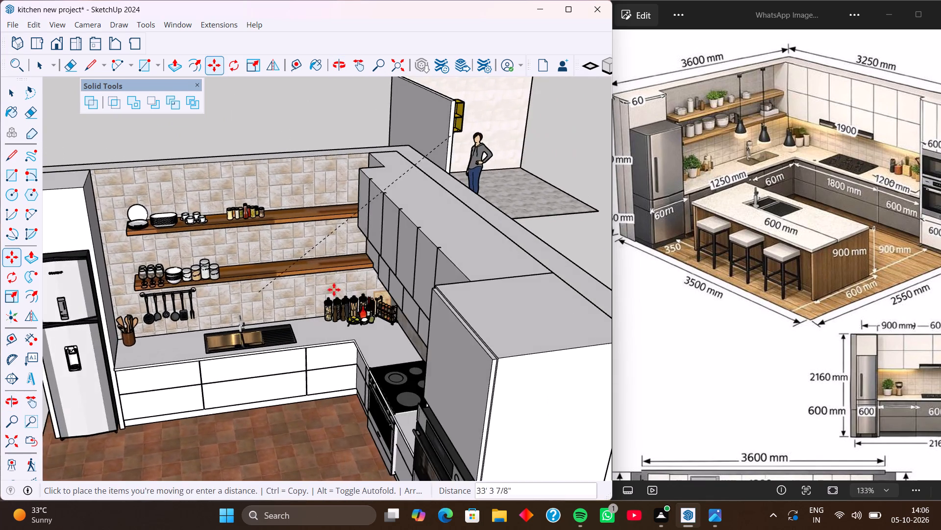
{"action": "scroll", "coordinate": [322, 280], "scroll_direction": "up", "scroll_amount": 4}
{"action": "scroll", "coordinate": [329, 261], "scroll_direction": "down", "scroll_amount": 4}
{"action": "middle_click_drag", "start_coordinate": [322, 285], "coordinate": [331, 216], "text": "shift"}
{"action": "left_click", "coordinate": [316, 403]}
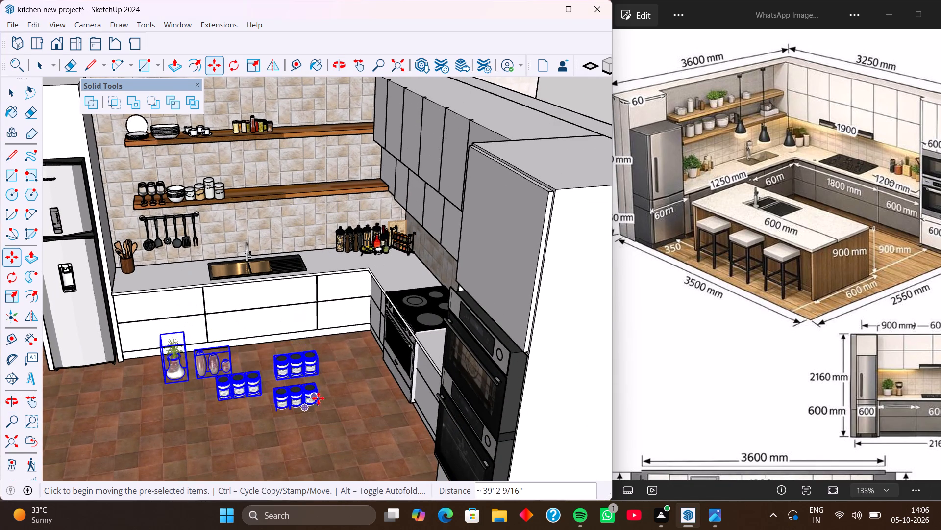
Move the front row of three spice jars from the floor onto the lower open shelf beside the white canisters.
{"action": "middle_click_drag", "start_coordinate": [323, 394], "coordinate": [300, 384]}
{"action": "scroll", "coordinate": [304, 417], "scroll_direction": "up", "scroll_amount": 3}
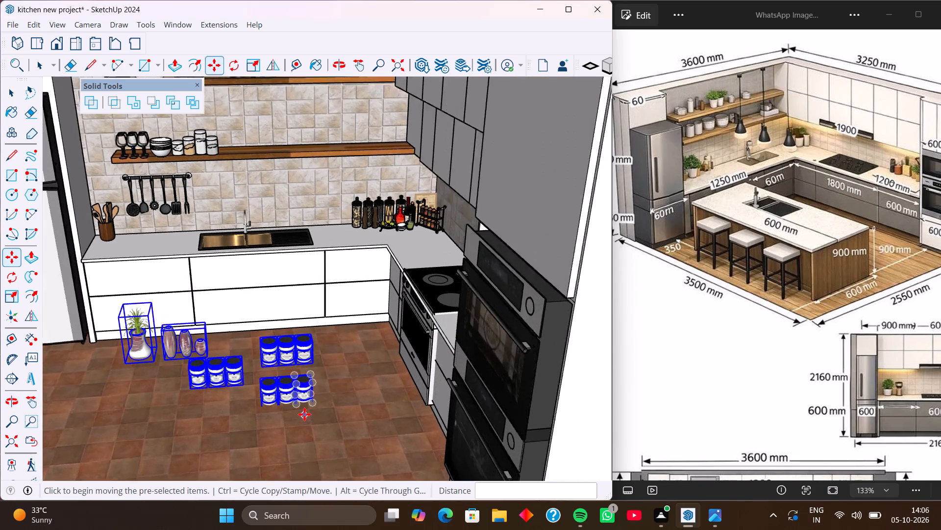
{"action": "scroll", "coordinate": [304, 414], "scroll_direction": "up", "scroll_amount": 1}
{"action": "key", "text": "space"}
{"action": "left_click", "coordinate": [298, 399]}
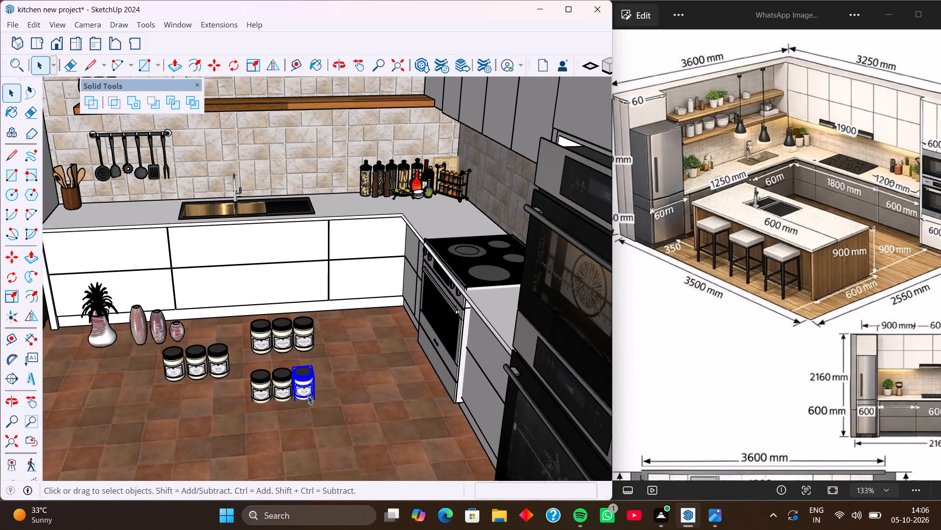
{"action": "left_click", "coordinate": [281, 387], "text": "shift"}
{"action": "left_click", "coordinate": [257, 391], "text": "shift"}
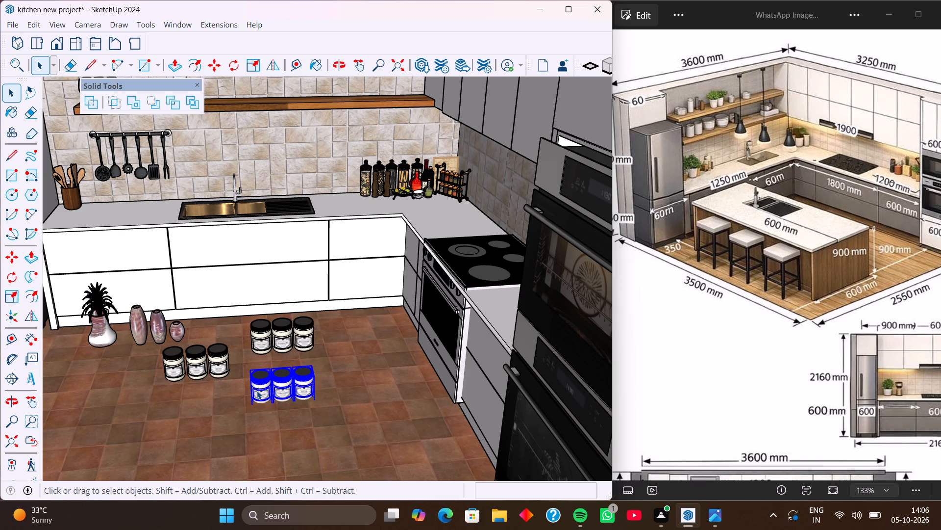
{"action": "key", "text": "m"}
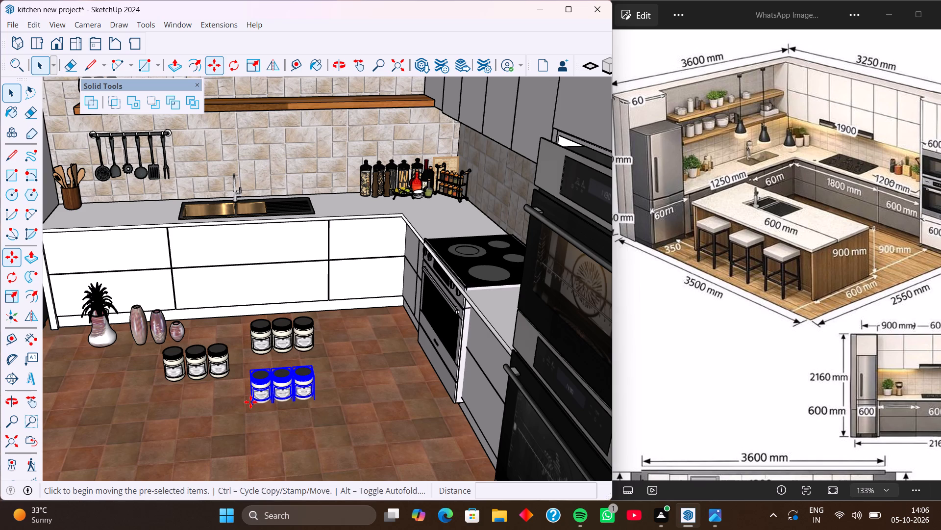
{"action": "left_click", "coordinate": [252, 407]}
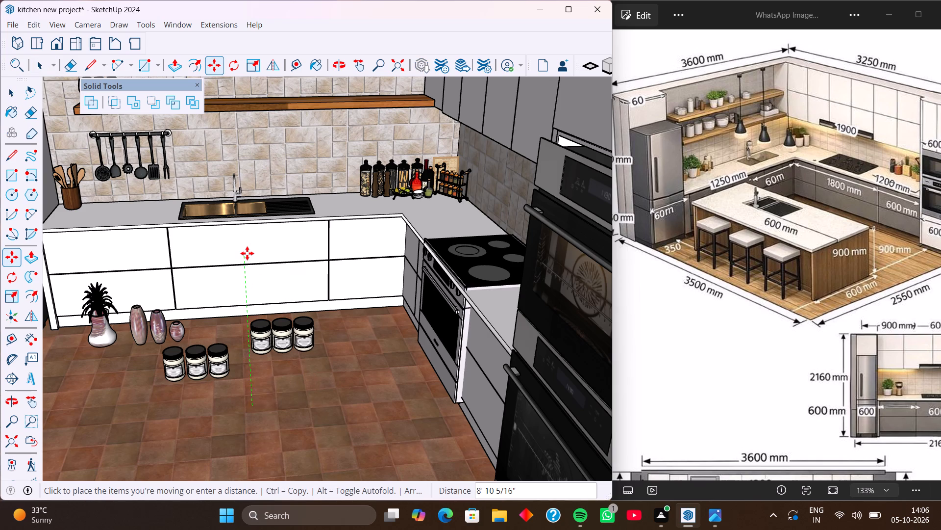
{"action": "middle_click_drag", "start_coordinate": [247, 253], "coordinate": [262, 407], "text": "shift"}
{"action": "scroll", "coordinate": [247, 300], "scroll_direction": "up", "scroll_amount": 4}
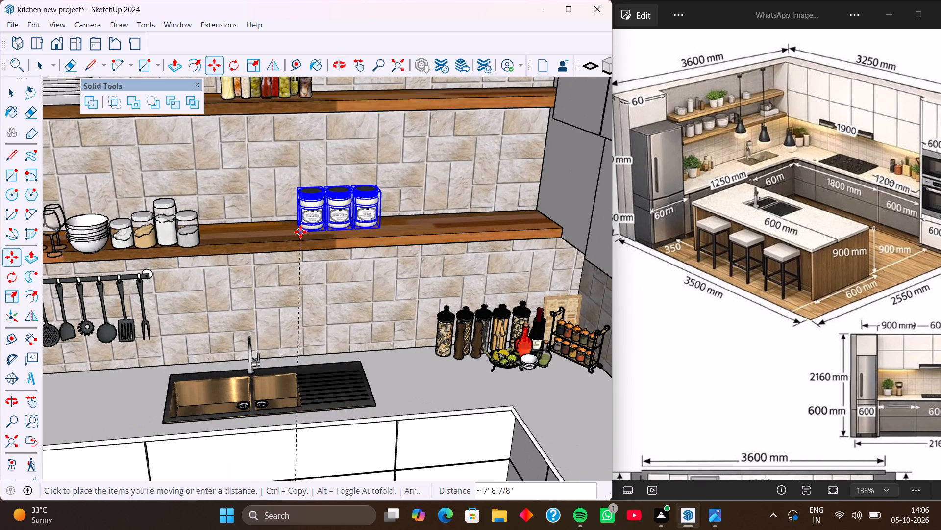
{"action": "left_click", "coordinate": [232, 240]}
Move the row of three spice jars nearest the stove from the floor onto the upper open shelf beside the small bottles.
{"action": "scroll", "coordinate": [324, 264], "scroll_direction": "down", "scroll_amount": 4}
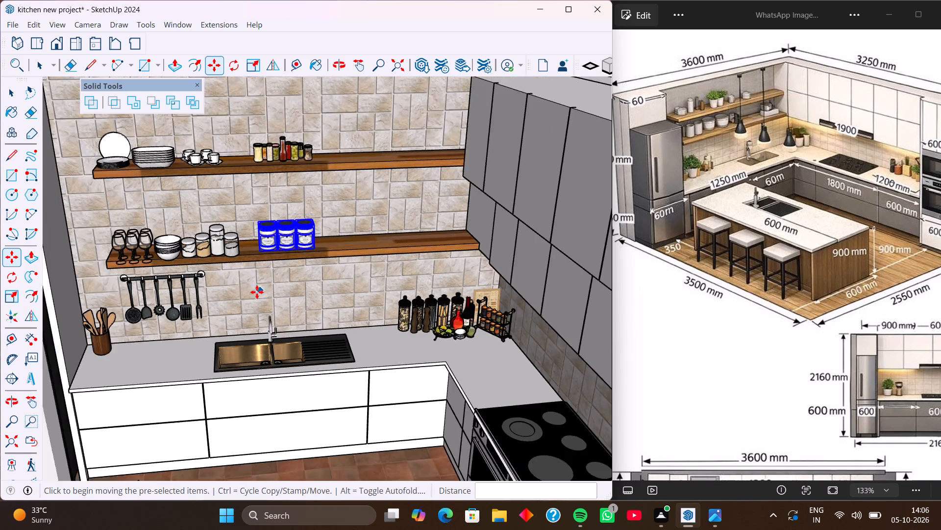
{"action": "scroll", "coordinate": [257, 292], "scroll_direction": "down", "scroll_amount": 4}
{"action": "scroll", "coordinate": [281, 344], "scroll_direction": "down", "scroll_amount": 2}
{"action": "middle_click_drag", "start_coordinate": [286, 409], "coordinate": [297, 325]}
{"action": "scroll", "coordinate": [318, 367], "scroll_direction": "up", "scroll_amount": 7}
{"action": "key", "text": "space"}
{"action": "left_click", "coordinate": [301, 290]}
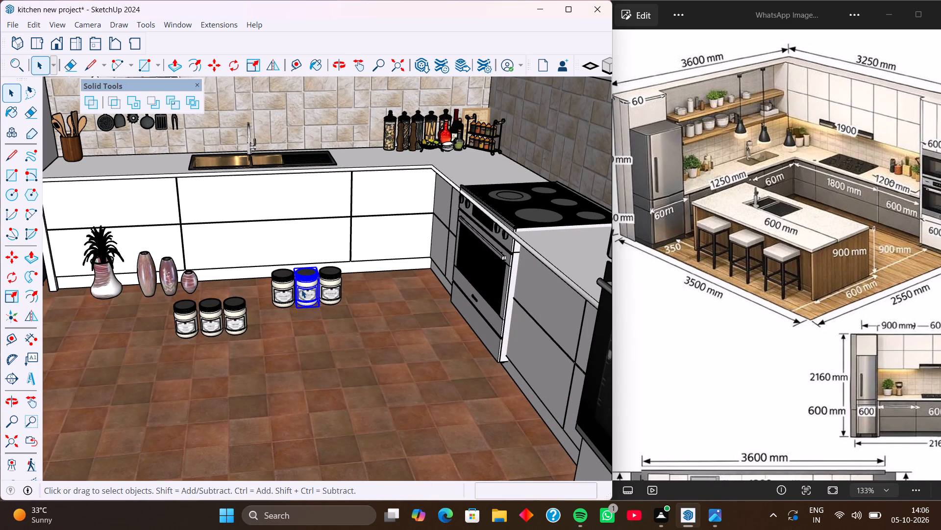
{"action": "left_click", "coordinate": [276, 290], "text": "shift"}
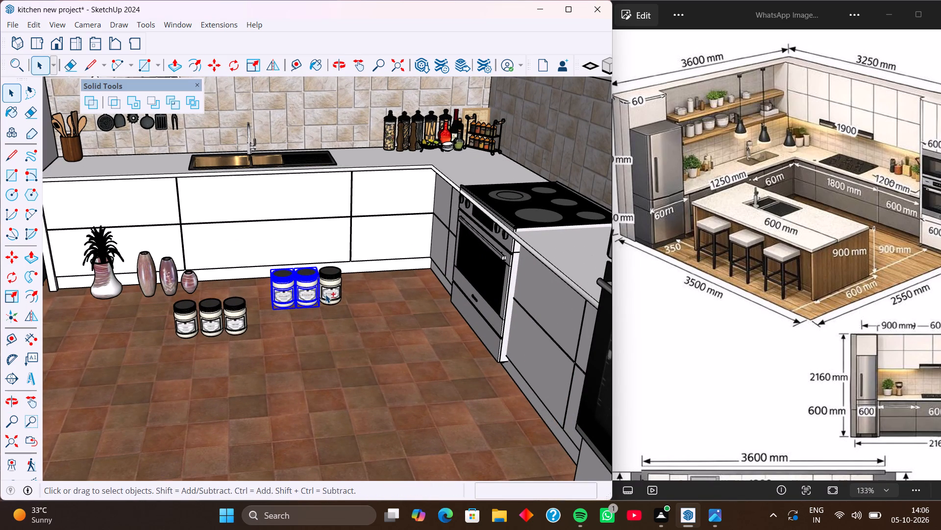
{"action": "left_click", "coordinate": [325, 294], "text": "shift"}
{"action": "key", "text": "m"}
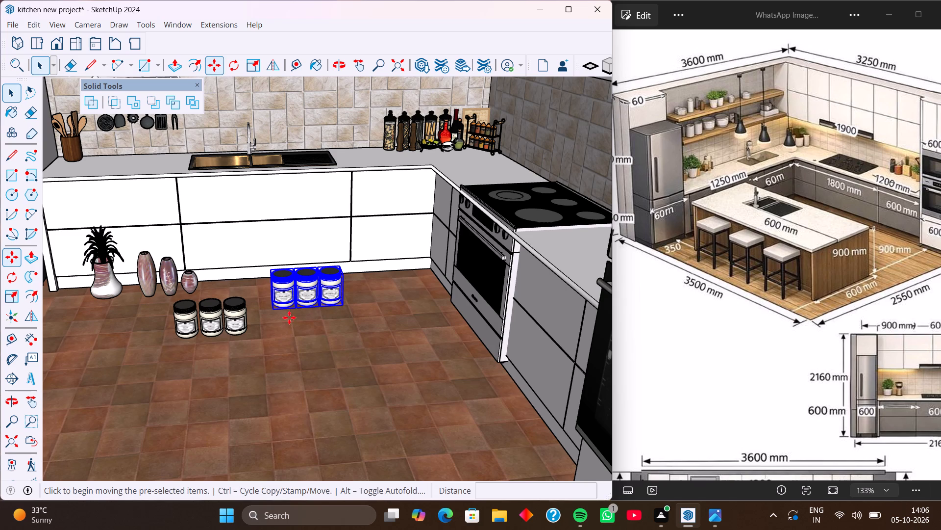
{"action": "left_click", "coordinate": [271, 308]}
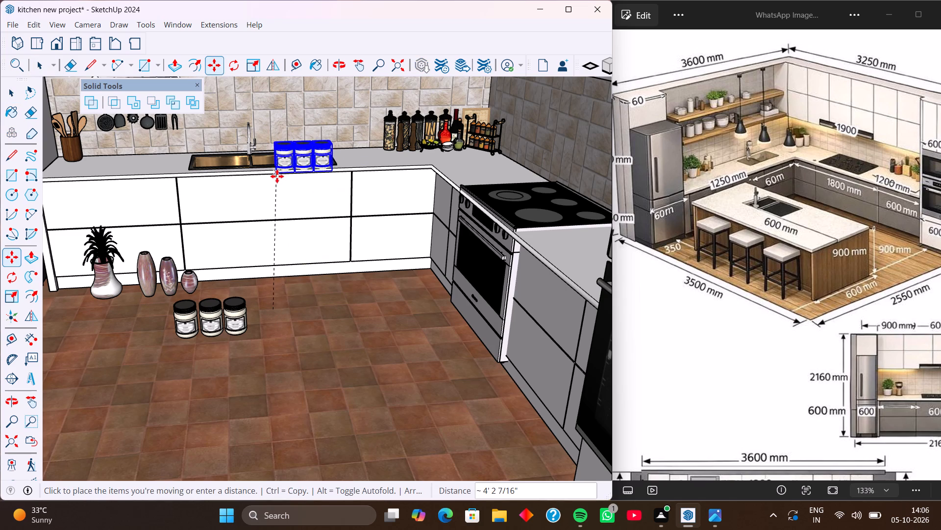
{"action": "scroll", "coordinate": [277, 176], "scroll_direction": "down", "scroll_amount": 4}
{"action": "middle_click_drag", "start_coordinate": [270, 137], "coordinate": [252, 336], "text": "shift"}
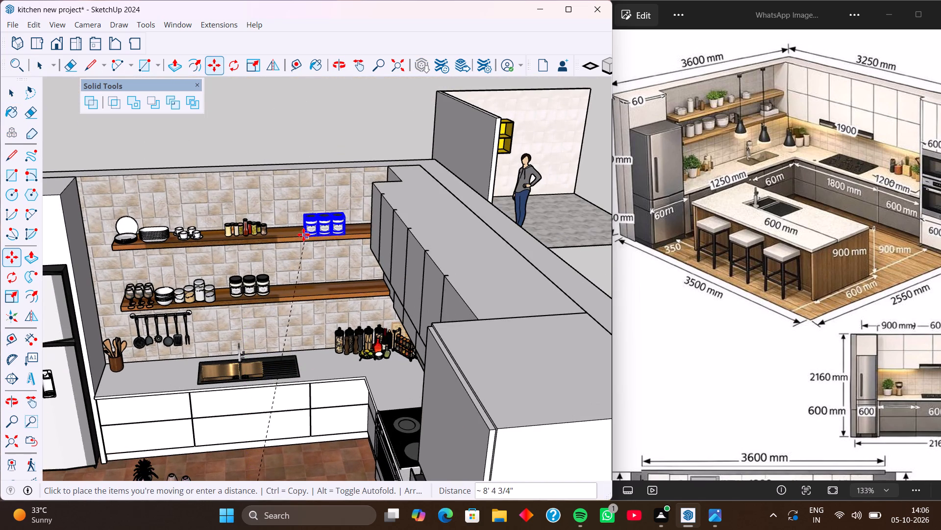
{"action": "scroll", "coordinate": [303, 235], "scroll_direction": "up", "scroll_amount": 7}
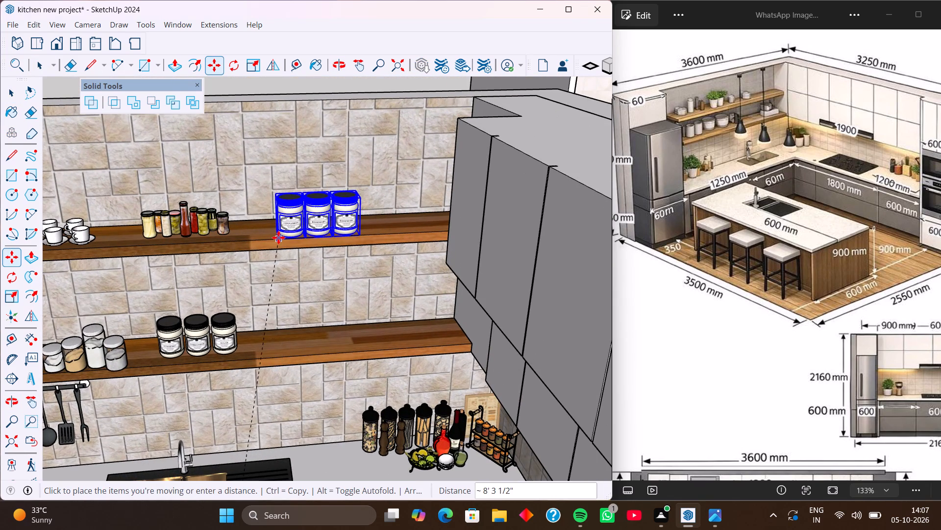
{"action": "left_click", "coordinate": [278, 238]}
Move the last row of three spice jars from the floor onto the lower shelf's end beside the wall cabinets.
{"action": "scroll", "coordinate": [217, 279], "scroll_direction": "down", "scroll_amount": 5}
{"action": "scroll", "coordinate": [178, 310], "scroll_direction": "down", "scroll_amount": 3}
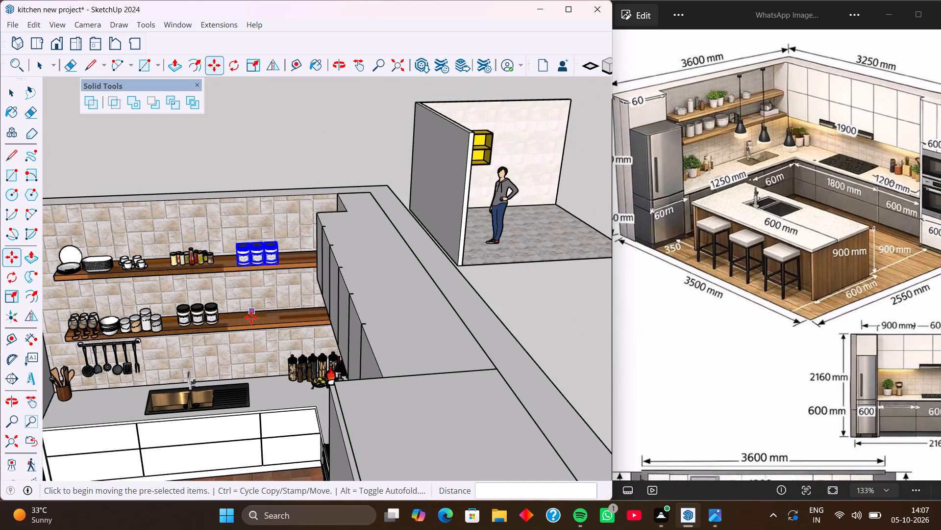
{"action": "middle_click_drag", "start_coordinate": [232, 340], "coordinate": [270, 251], "text": "shift"}
{"action": "scroll", "coordinate": [254, 322], "scroll_direction": "down", "scroll_amount": 3}
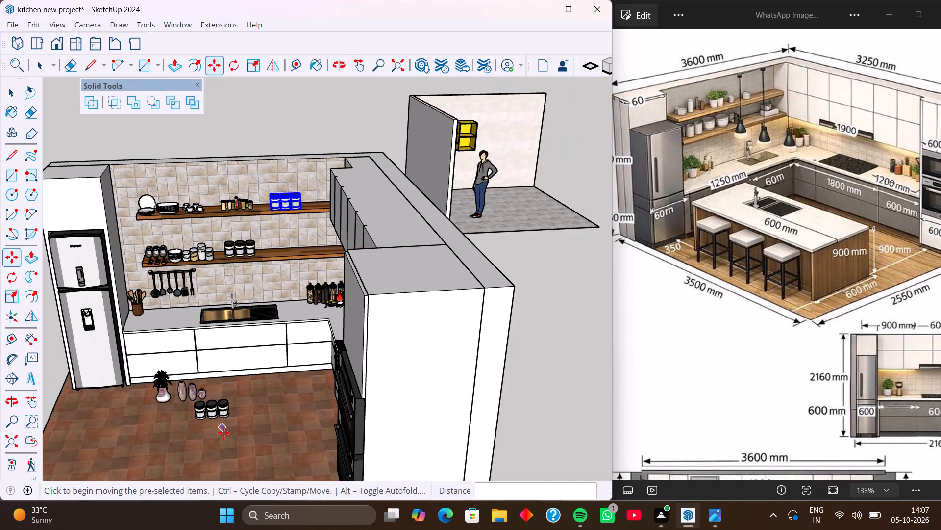
{"action": "key", "text": "space"}
{"action": "left_click", "coordinate": [222, 409]}
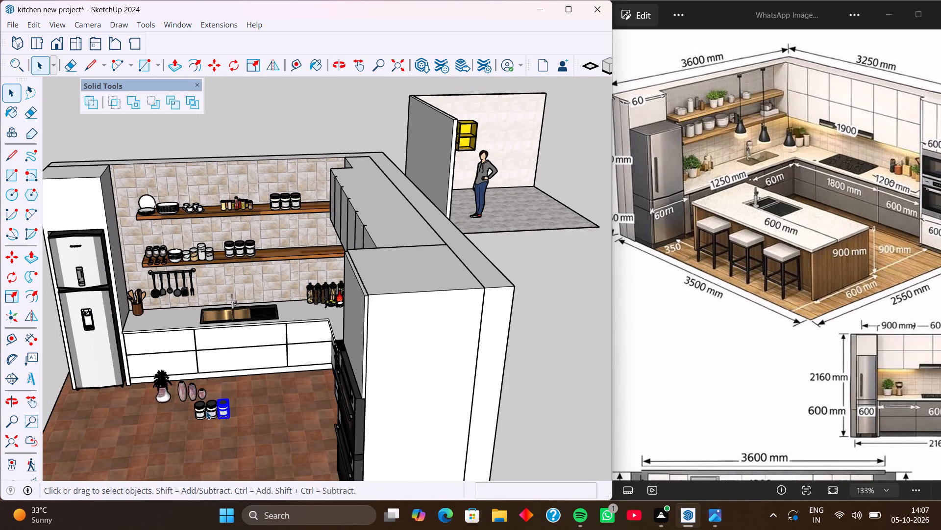
{"action": "scroll", "coordinate": [214, 410], "scroll_direction": "up", "scroll_amount": 7}
{"action": "left_click", "coordinate": [214, 410], "text": "shift"}
{"action": "left_click", "coordinate": [187, 415], "text": "shift"}
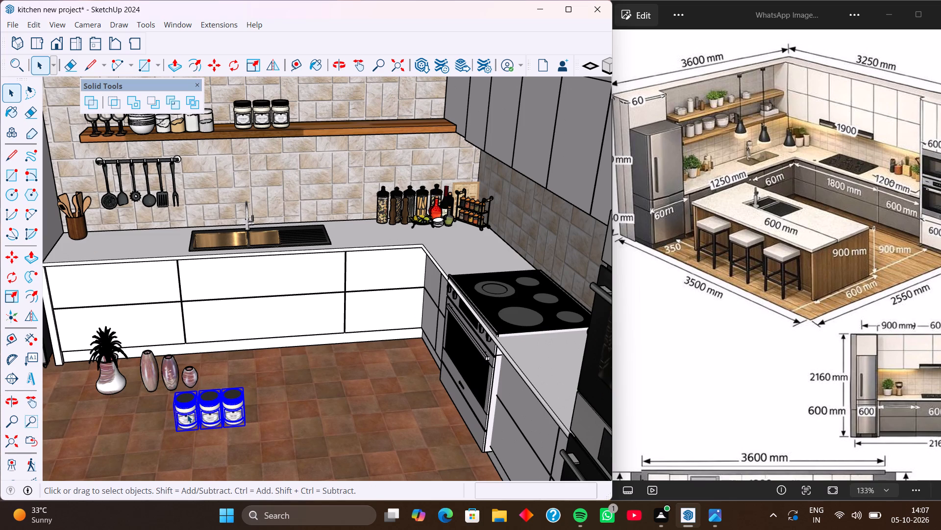
{"action": "key", "text": "m"}
{"action": "left_click", "coordinate": [174, 432]}
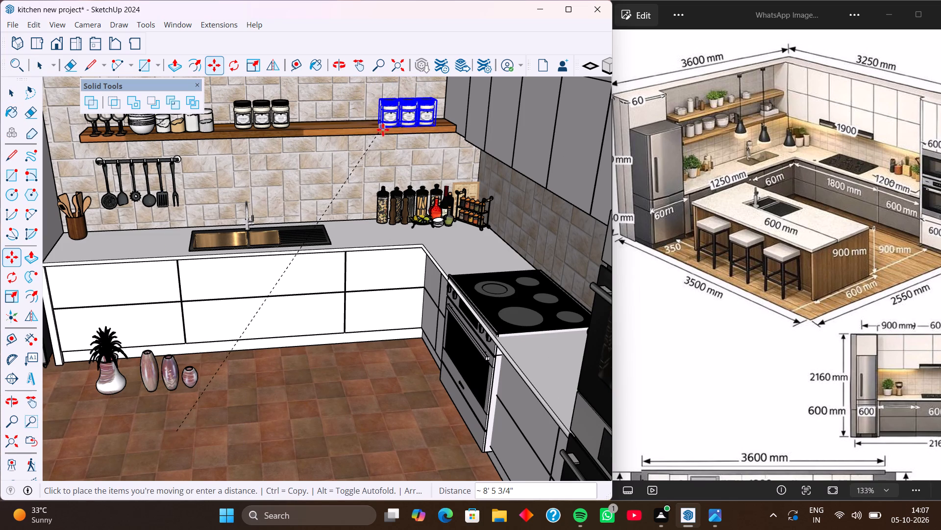
{"action": "left_click", "coordinate": [383, 130]}
Move the potted plant from the floor onto the countertop's fridge end, next to the utensil holder.
{"action": "scroll", "coordinate": [248, 263], "scroll_direction": "down", "scroll_amount": 3}
{"action": "key", "text": "space"}
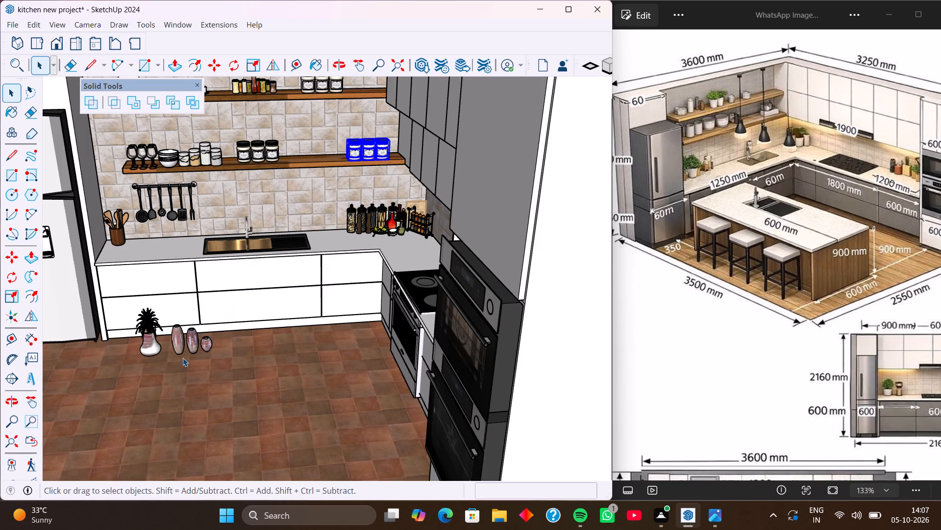
{"action": "left_click", "coordinate": [155, 347]}
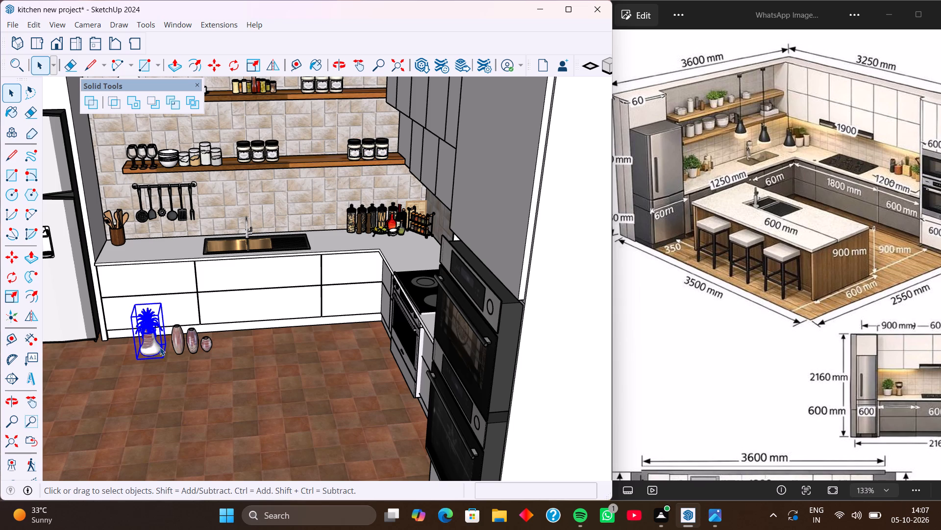
{"action": "key", "text": "m"}
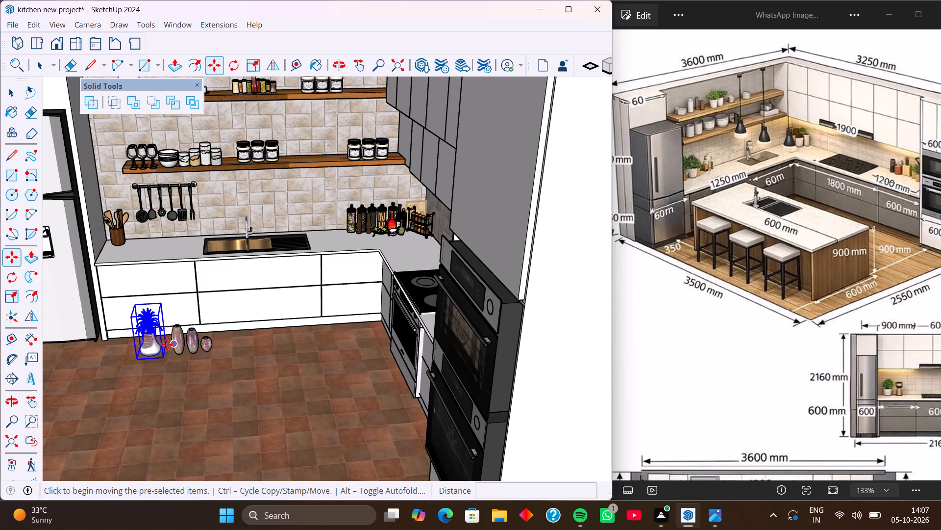
{"action": "left_click", "coordinate": [163, 359]}
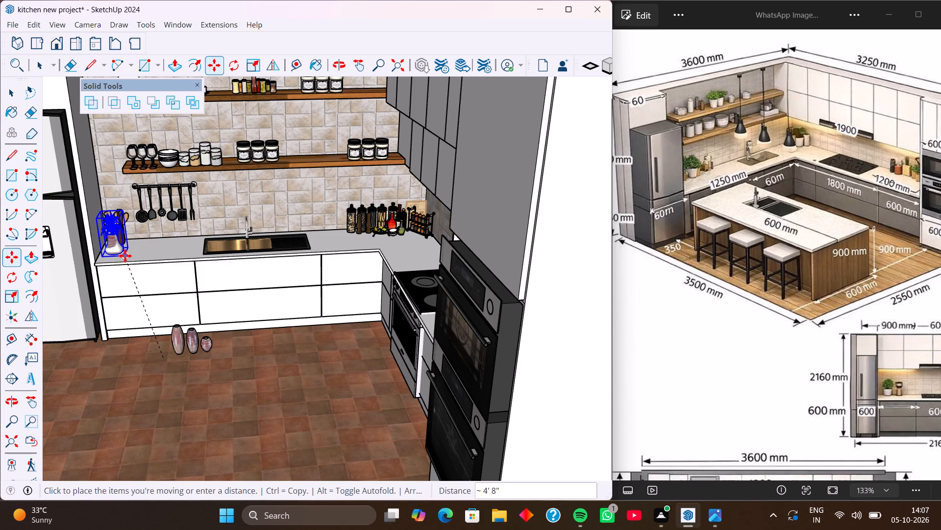
{"action": "left_click", "coordinate": [125, 256]}
{"action": "key", "text": "space"}
{"action": "scroll", "coordinate": [154, 305], "scroll_direction": "down", "scroll_amount": 4}
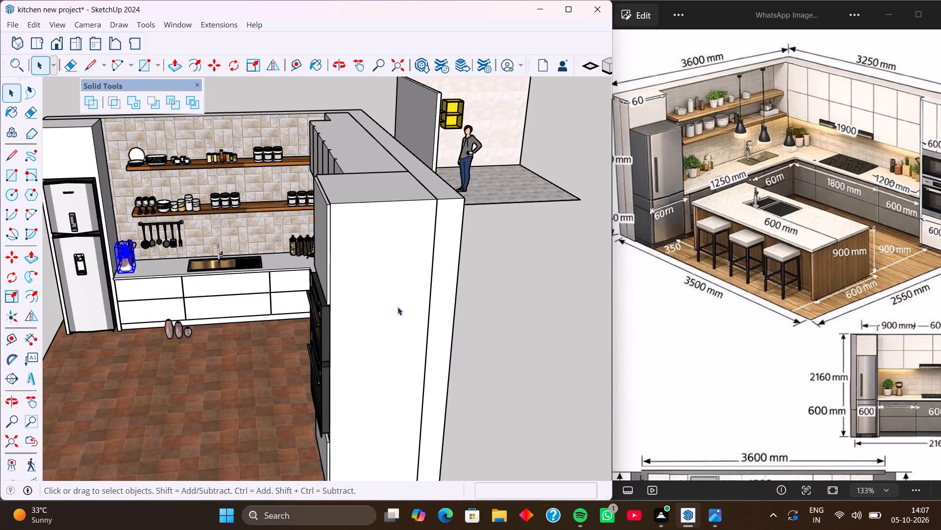
{"action": "left_click", "coordinate": [495, 340]}
{"action": "scroll", "coordinate": [220, 245], "scroll_direction": "up", "scroll_amount": 1}
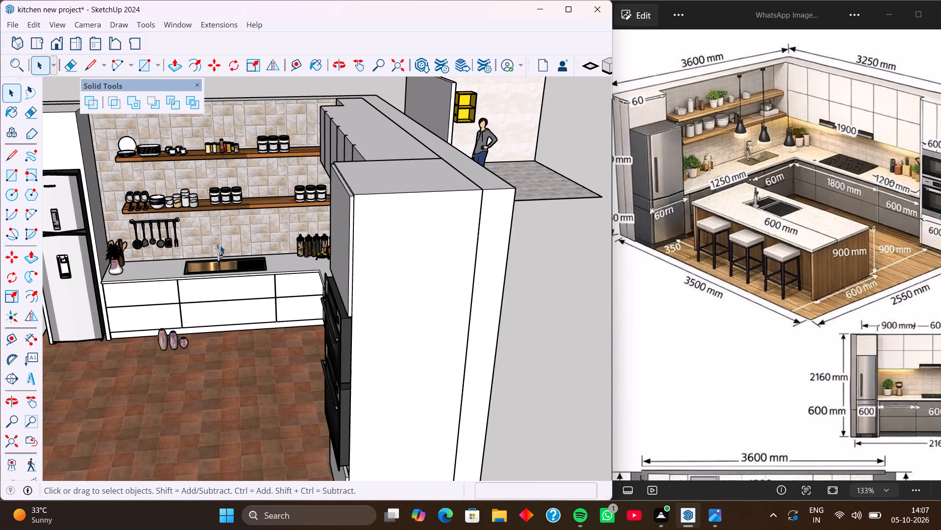
{"action": "middle_click_drag", "start_coordinate": [213, 278], "coordinate": [275, 275]}
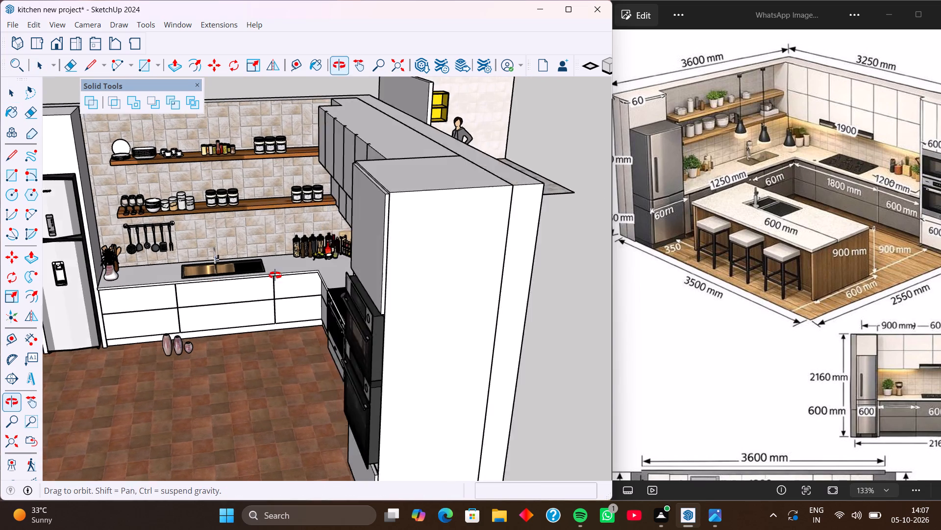
Import the two-tier wooden rack model "Spices" by Labaruss from the 3D Warehouse and place it on the floor before the stove.
{"action": "middle_click_drag", "start_coordinate": [275, 275], "coordinate": [386, 259]}
{"action": "middle_click_drag", "start_coordinate": [293, 300], "coordinate": [354, 343]}
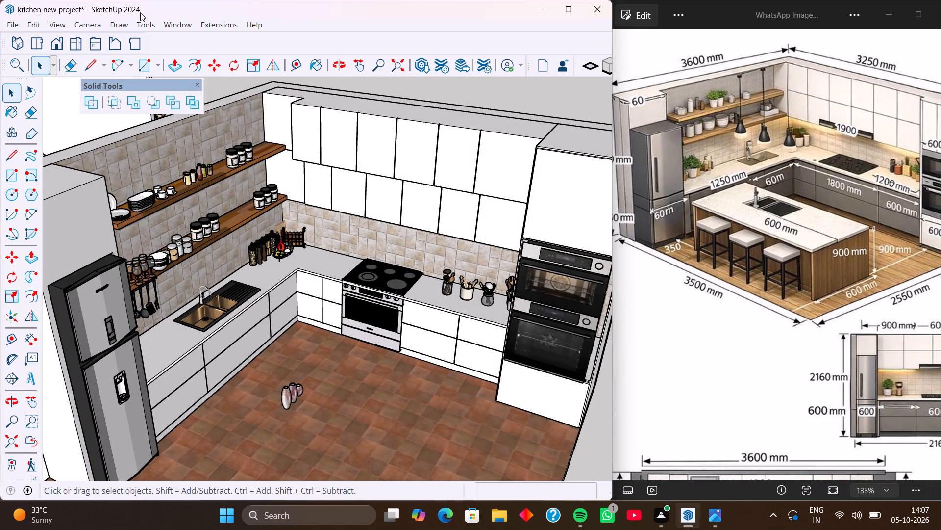
{"action": "left_click", "coordinate": [173, 28]}
{"action": "left_click", "coordinate": [203, 117]}
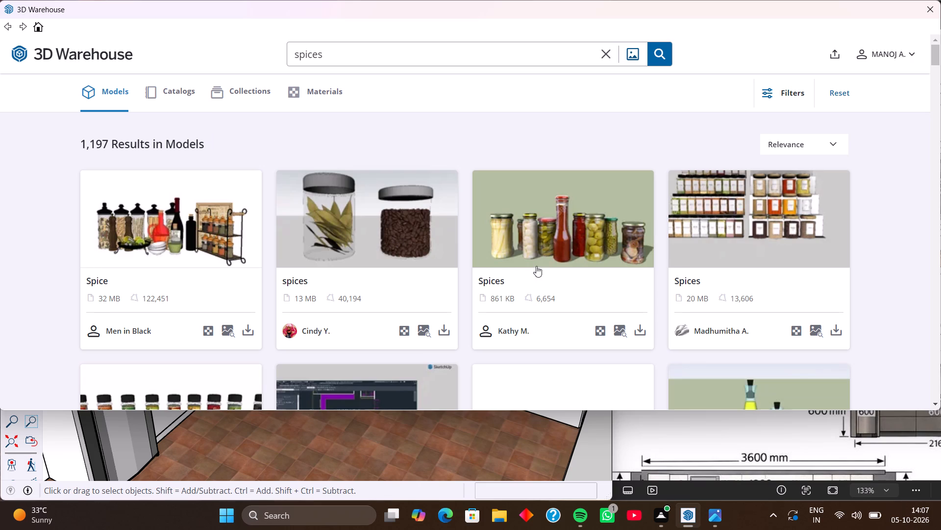
{"action": "scroll", "coordinate": [541, 266], "scroll_direction": "down", "scroll_amount": 3}
{"action": "scroll", "coordinate": [541, 266], "scroll_direction": "up", "scroll_amount": 7}
{"action": "scroll", "coordinate": [541, 266], "scroll_direction": "down", "scroll_amount": 4}
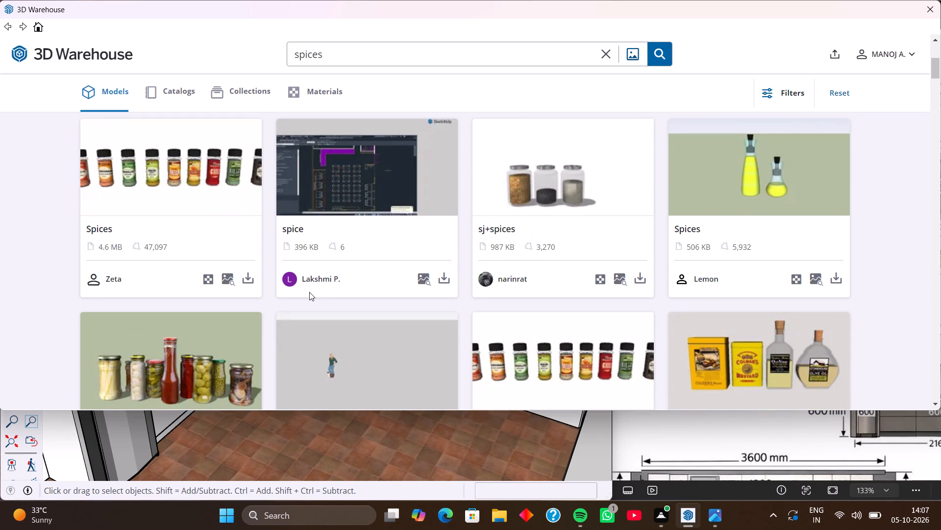
{"action": "scroll", "coordinate": [309, 292], "scroll_direction": "down", "scroll_amount": 5}
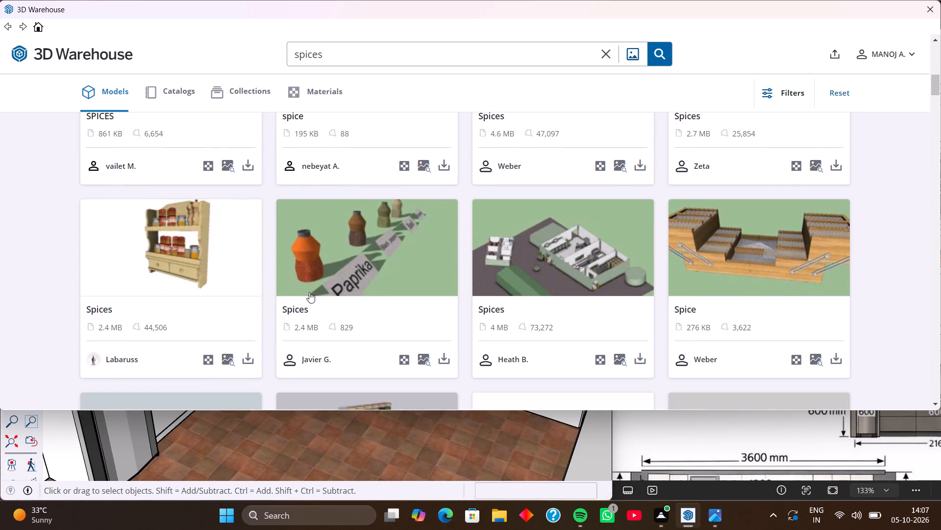
{"action": "left_click", "coordinate": [247, 359]}
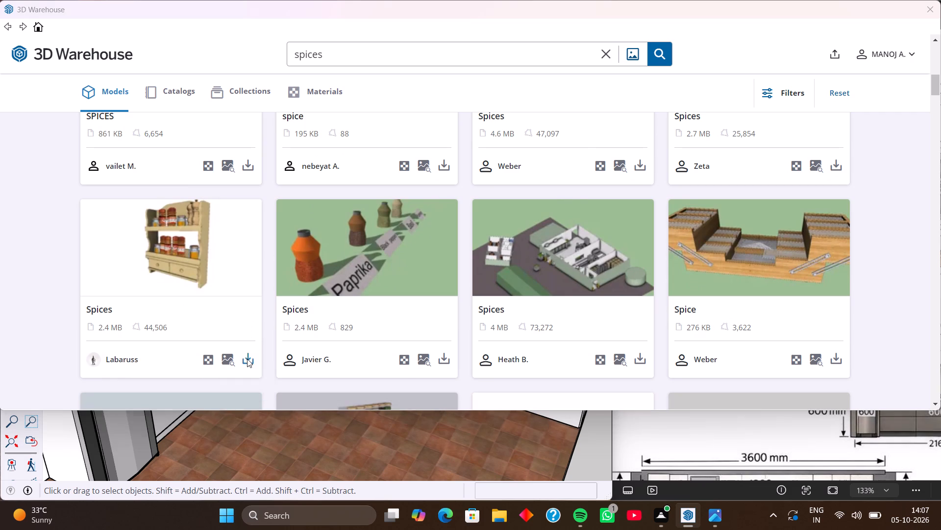
{"action": "left_click", "coordinate": [422, 222]}
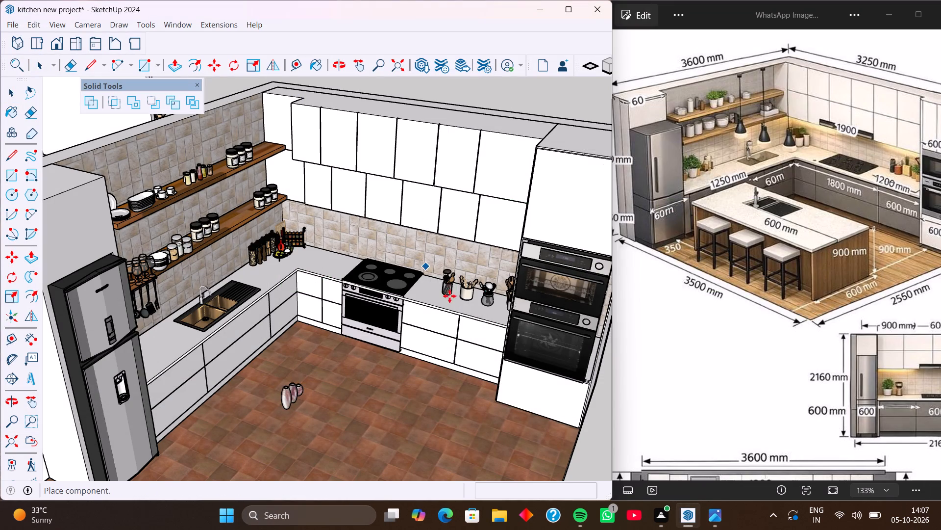
{"action": "left_click", "coordinate": [348, 419]}
Explode the spice rack component on the floor into its separate parts.
{"action": "middle_click_drag", "start_coordinate": [361, 411], "coordinate": [282, 378]}
{"action": "middle_click_drag", "start_coordinate": [369, 411], "coordinate": [311, 370]}
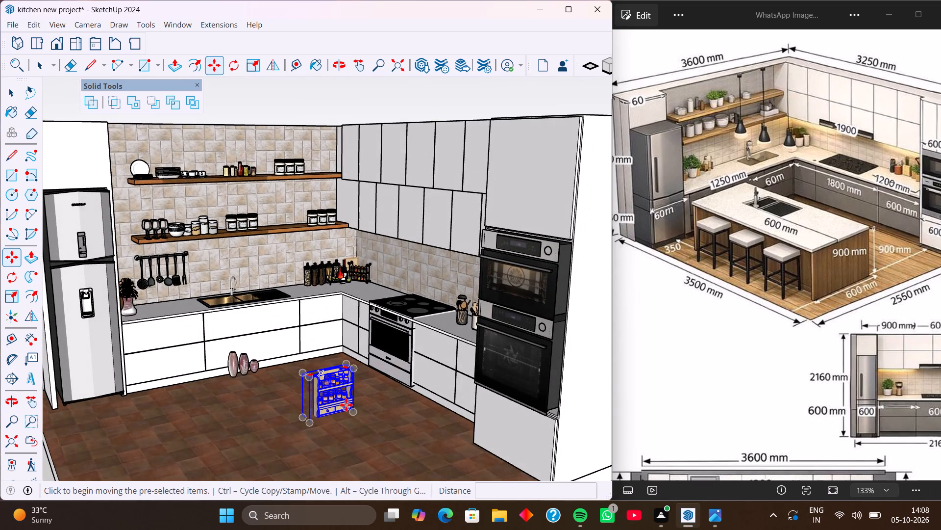
{"action": "scroll", "coordinate": [346, 405], "scroll_direction": "up", "scroll_amount": 17}
{"action": "middle_click_drag", "start_coordinate": [344, 404], "coordinate": [308, 387]}
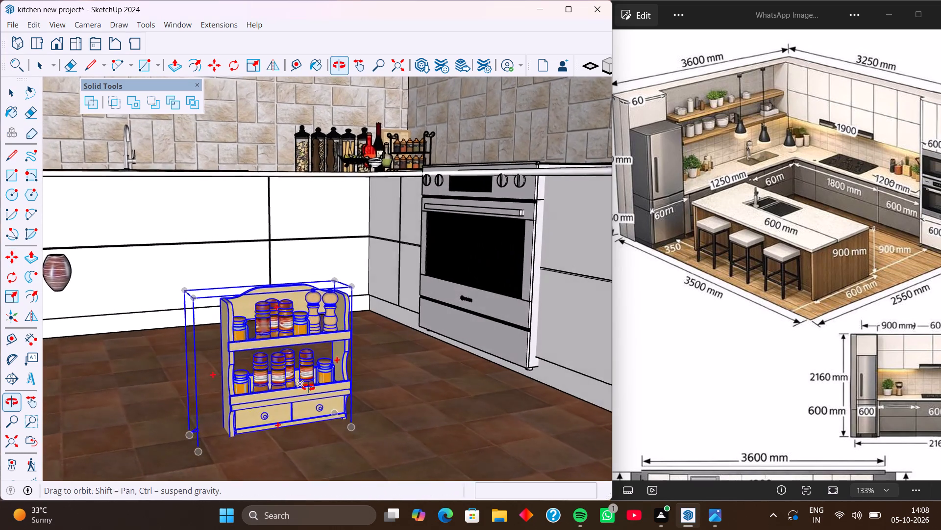
{"action": "middle_click_drag", "start_coordinate": [308, 387], "coordinate": [307, 386]}
{"action": "scroll", "coordinate": [307, 386], "scroll_direction": "up", "scroll_amount": 4}
{"action": "right_click", "coordinate": [307, 386]}
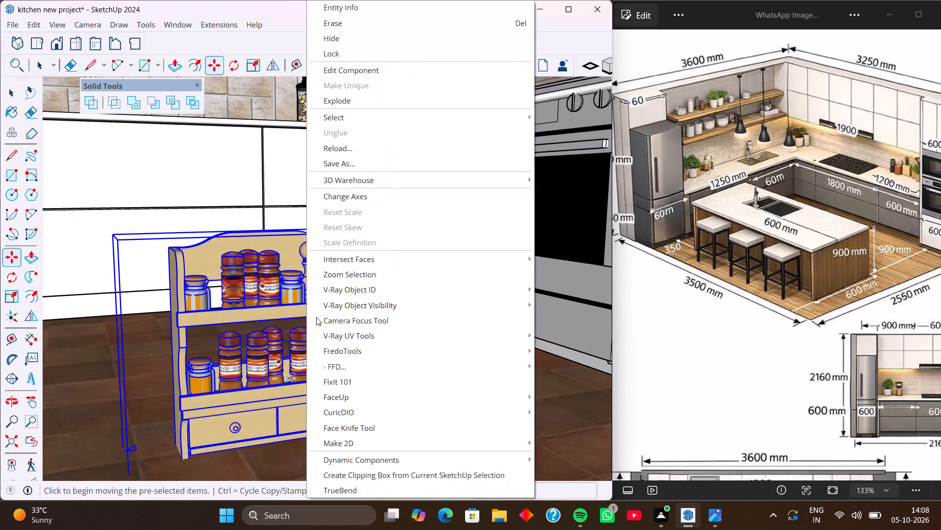
{"action": "left_click", "coordinate": [344, 101]}
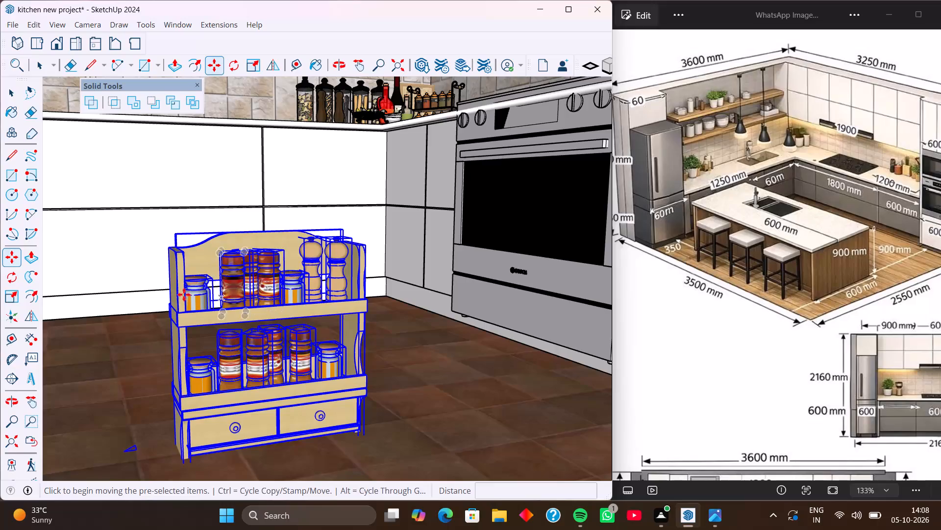
Delete the exploded rack's two side panels, upper shelf and backboard, plus the stray fragment beside them, keeping the jars.
{"action": "key", "text": "space"}
{"action": "left_click", "coordinate": [185, 303]}
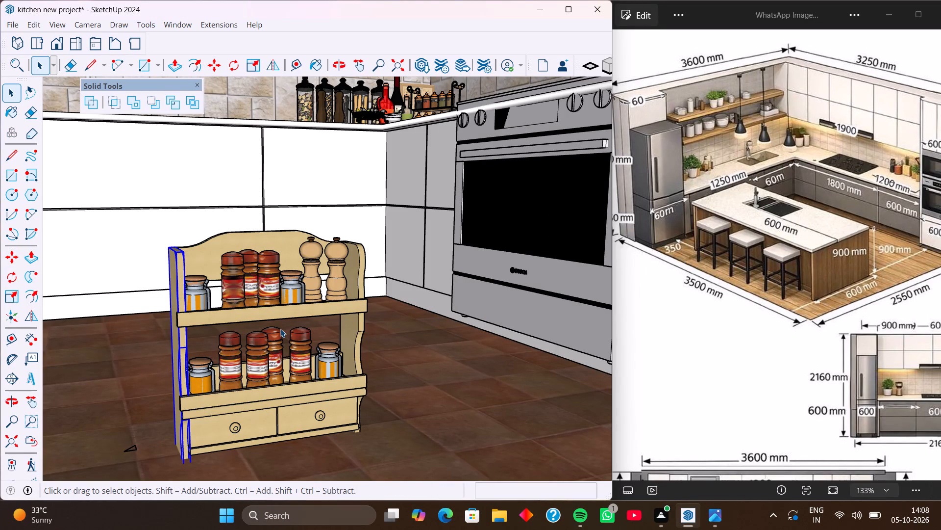
{"action": "key", "text": "Delete"}
{"action": "left_click", "coordinate": [271, 310]}
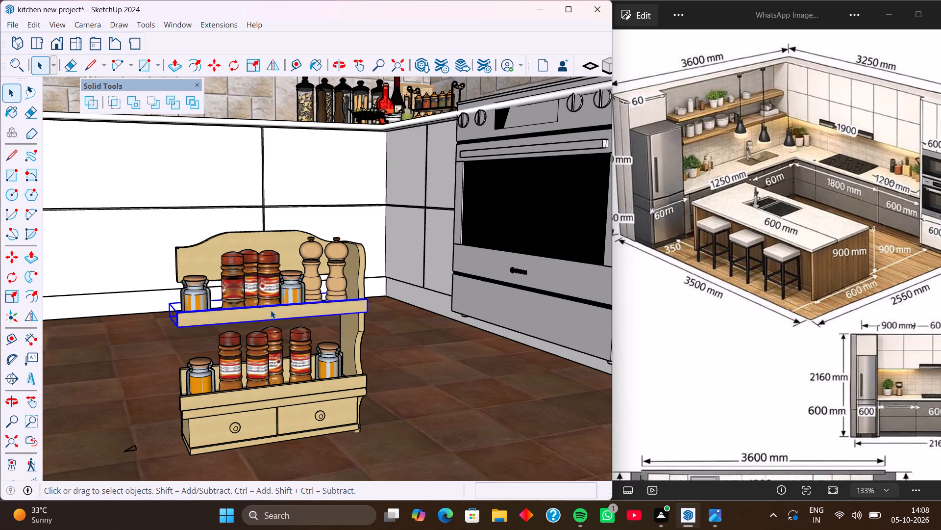
{"action": "key", "text": "Delete"}
{"action": "left_click", "coordinate": [229, 243]}
{"action": "key", "text": "Delete"}
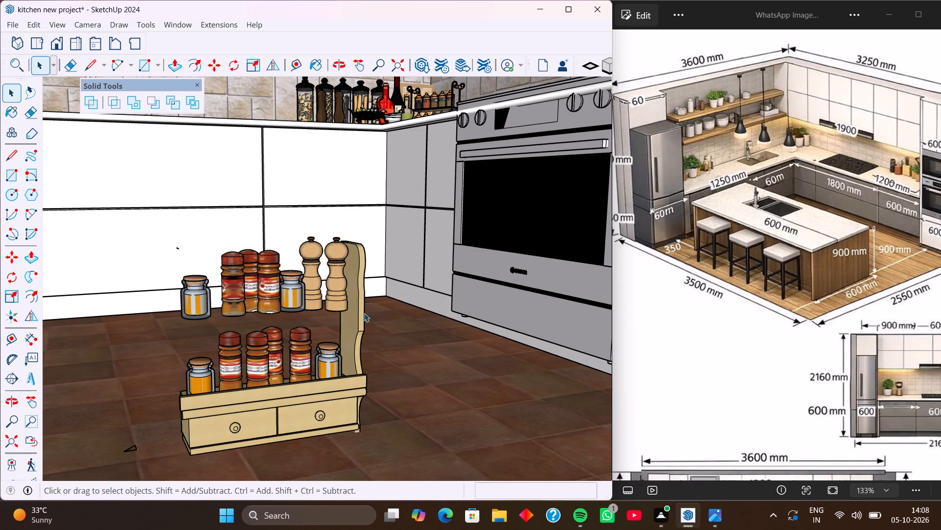
{"action": "left_click", "coordinate": [364, 313]}
{"action": "key", "text": "Delete"}
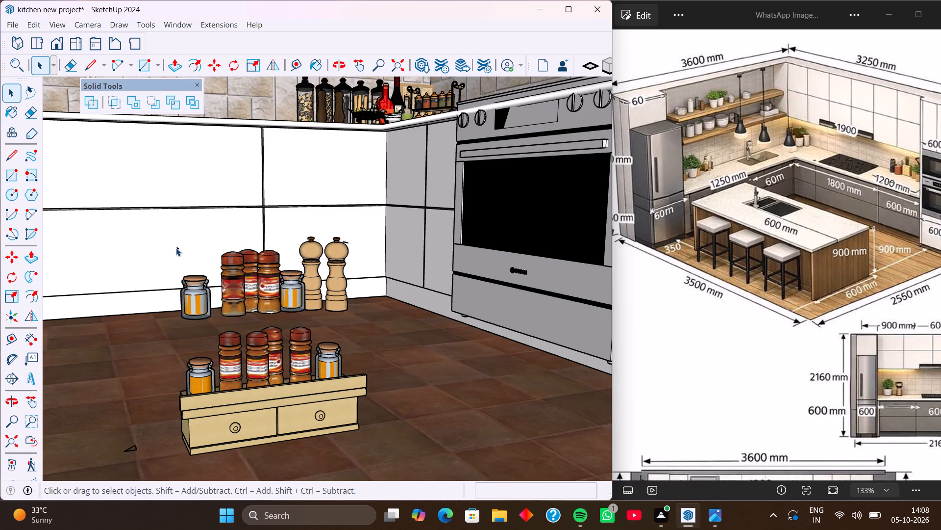
{"action": "left_click", "coordinate": [177, 248]}
{"action": "left_click", "coordinate": [177, 248]}
{"action": "left_click", "coordinate": [177, 248]}
{"action": "key", "text": "Delete"}
Delete the rack's remaining lower shelf pieces, both drawers and base board, leaving only the spice jars and mills.
{"action": "left_click", "coordinate": [270, 402]}
{"action": "key", "text": "Delete"}
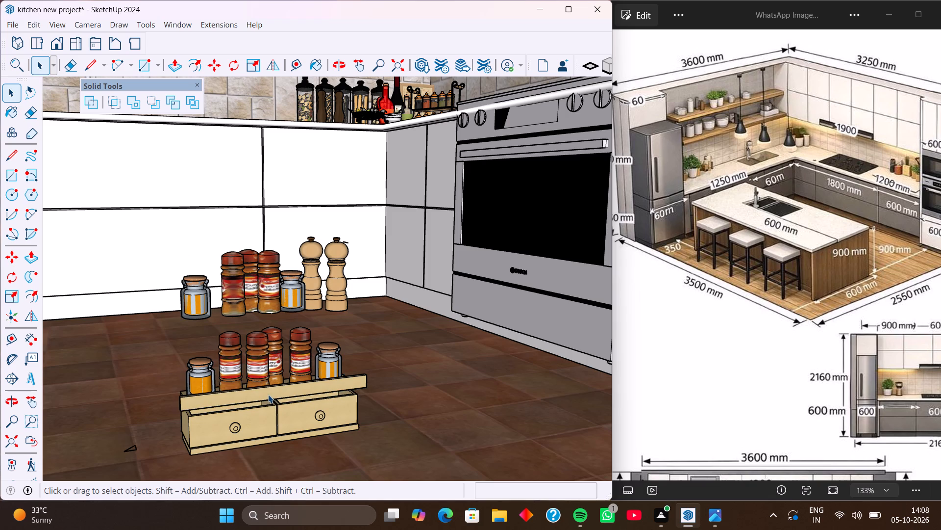
{"action": "left_click", "coordinate": [268, 395]}
{"action": "key", "text": "Delete"}
{"action": "left_click", "coordinate": [248, 404]}
{"action": "key", "text": "Delete"}
{"action": "left_click", "coordinate": [285, 416]}
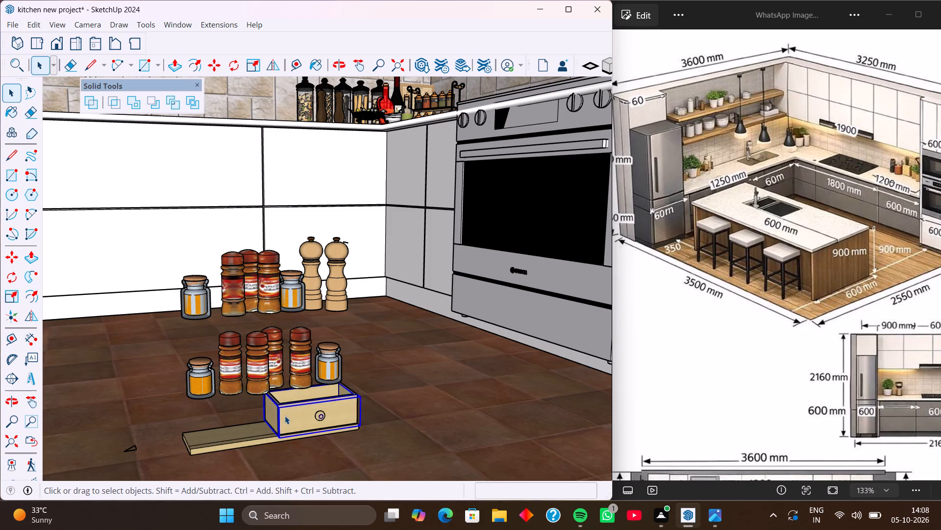
{"action": "key", "text": "Delete"}
{"action": "left_click", "coordinate": [254, 437]}
{"action": "key", "text": "Delete"}
{"action": "left_click", "coordinate": [310, 403]}
{"action": "key", "text": "Delete"}
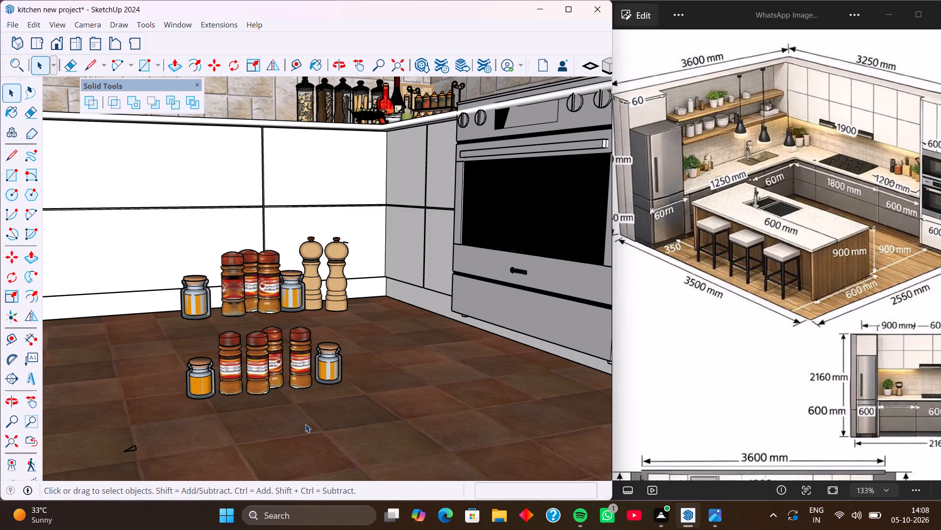
Rotate the front row of six spice jars 90 degrees on the floor plane.
{"action": "middle_click_drag", "start_coordinate": [334, 359], "coordinate": [329, 424]}
{"action": "middle_click_drag", "start_coordinate": [344, 386], "coordinate": [304, 437]}
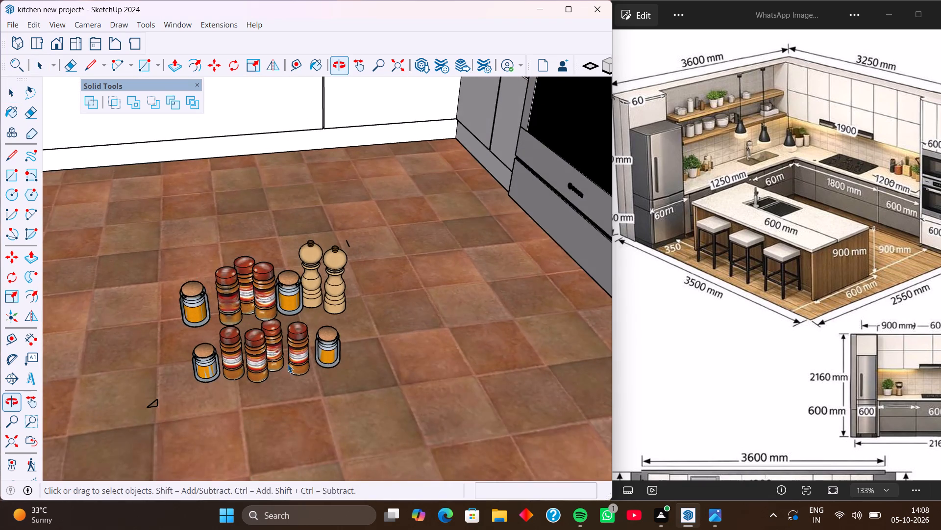
{"action": "scroll", "coordinate": [274, 331], "scroll_direction": "up", "scroll_amount": 4}
{"action": "middle_click_drag", "start_coordinate": [271, 349], "coordinate": [275, 243]}
{"action": "middle_click_drag", "start_coordinate": [266, 317], "coordinate": [315, 318]}
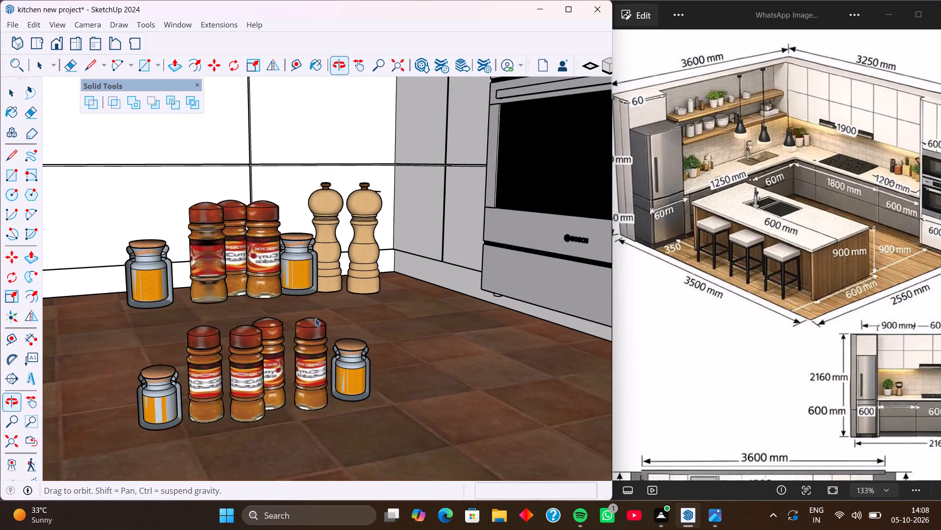
{"action": "scroll", "coordinate": [291, 348], "scroll_direction": "down", "scroll_amount": 3}
{"action": "left_click", "coordinate": [330, 362]}
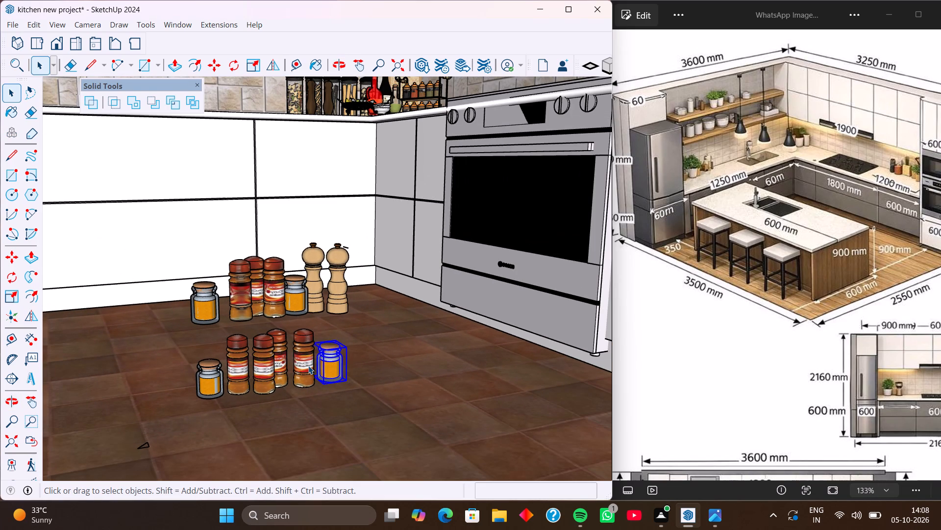
{"action": "left_click", "coordinate": [308, 366], "text": "shift"}
{"action": "left_click", "coordinate": [280, 371], "text": "shift"}
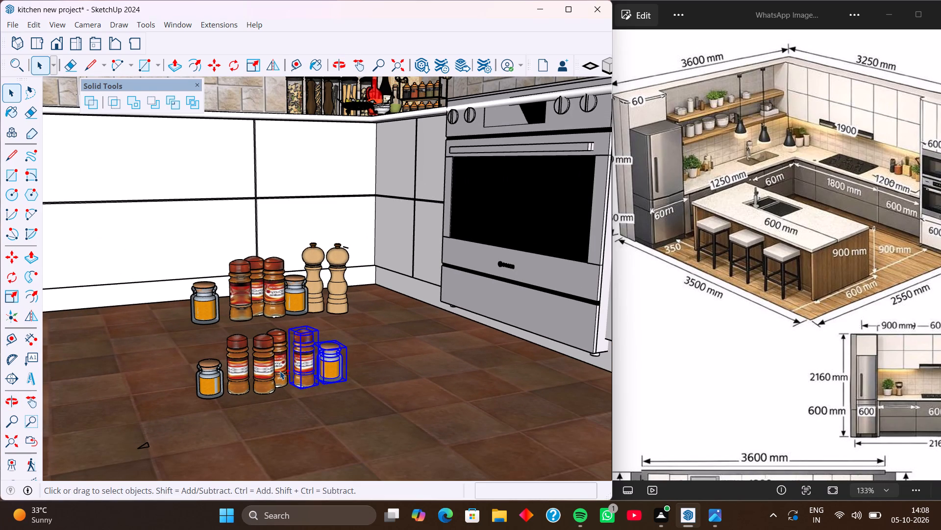
{"action": "left_click", "coordinate": [259, 374], "text": "shift"}
{"action": "left_click", "coordinate": [241, 378], "text": "shift"}
{"action": "left_click", "coordinate": [214, 383], "text": "shift"}
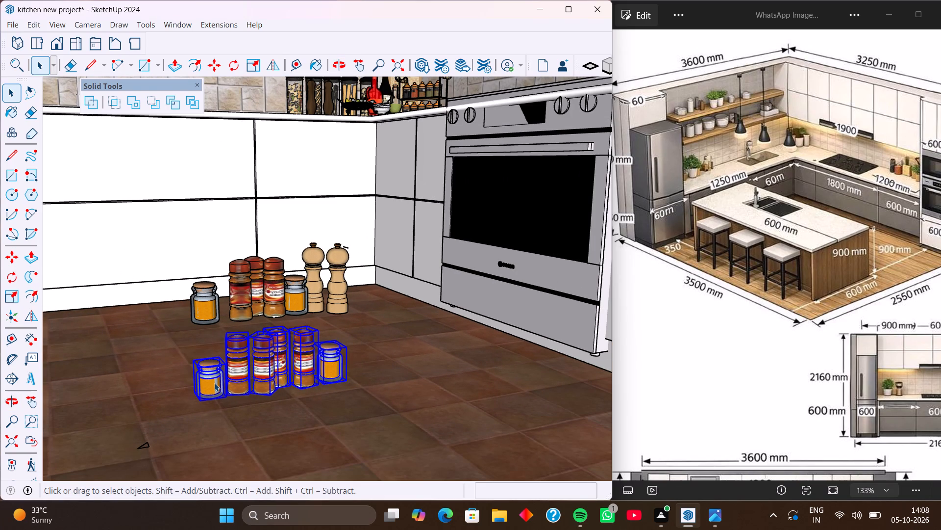
{"action": "left_click", "coordinate": [13, 280]}
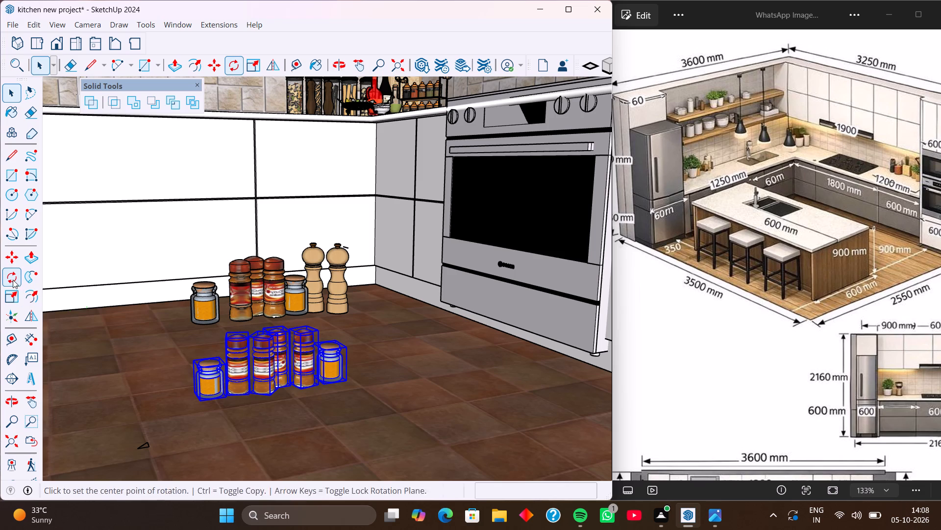
{"action": "left_click", "coordinate": [201, 403]}
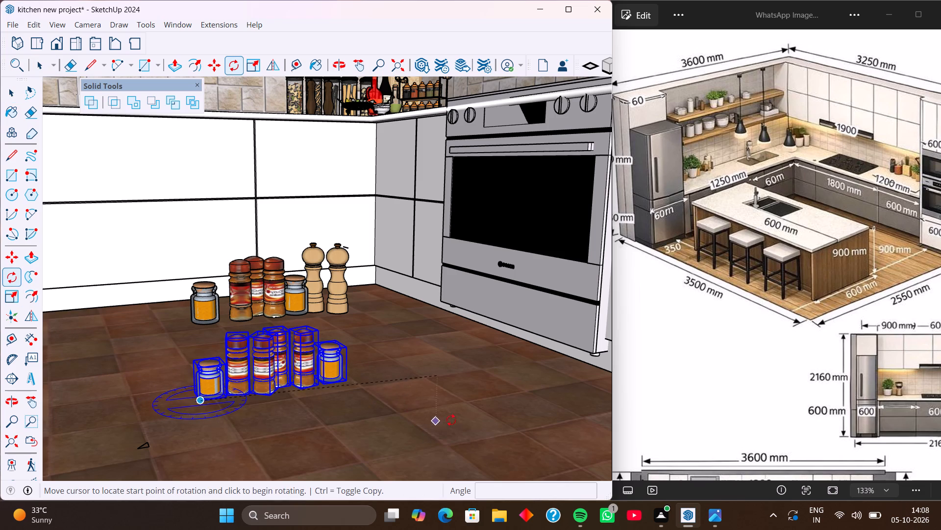
{"action": "left_click", "coordinate": [487, 410]}
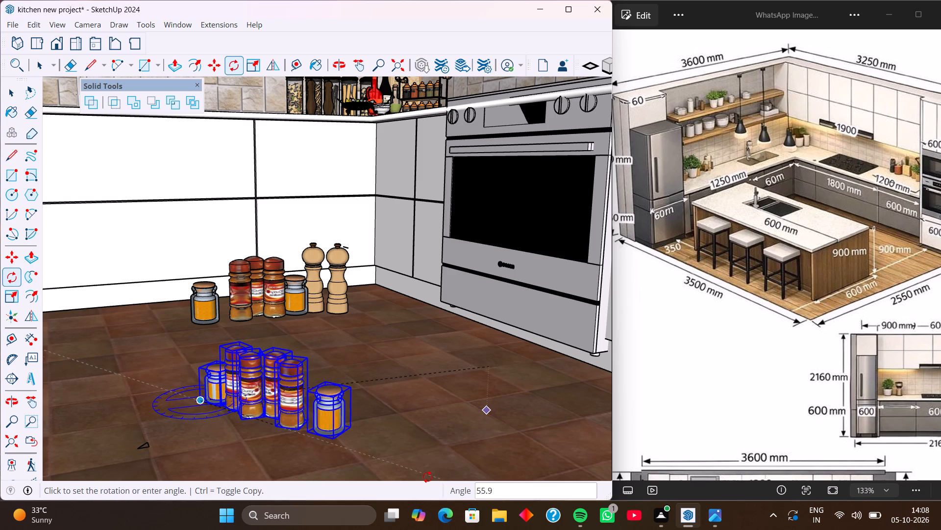
{"action": "type", "text": "90"}
{"action": "key", "text": "Return"}
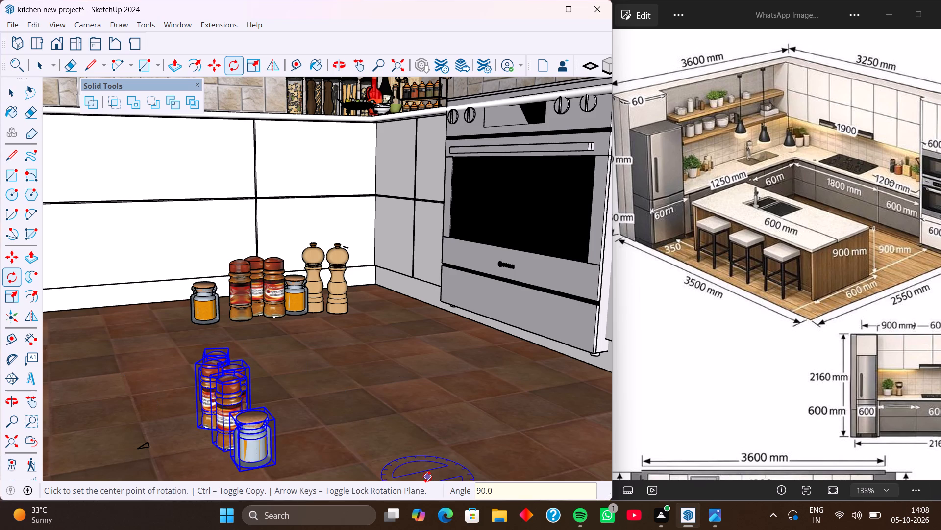
Move the rotated row of six spice jars from the floor onto the countertop in front of the utensil holders nearest the ovens.
{"action": "scroll", "coordinate": [381, 430], "scroll_direction": "down", "scroll_amount": 5}
{"action": "middle_click_drag", "start_coordinate": [322, 449], "coordinate": [436, 433]}
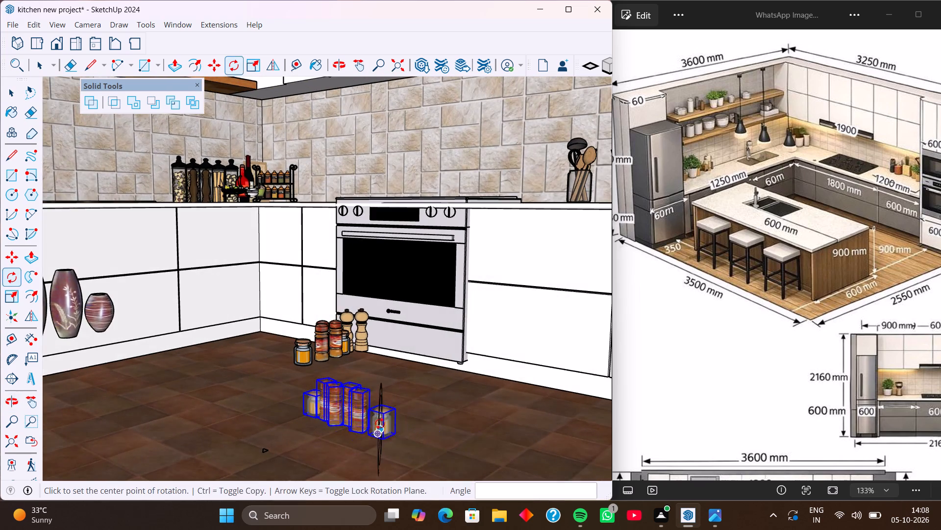
{"action": "middle_click_drag", "start_coordinate": [380, 424], "coordinate": [462, 419]}
{"action": "middle_click_drag", "start_coordinate": [421, 435], "coordinate": [477, 444]}
{"action": "scroll", "coordinate": [455, 459], "scroll_direction": "up", "scroll_amount": 2}
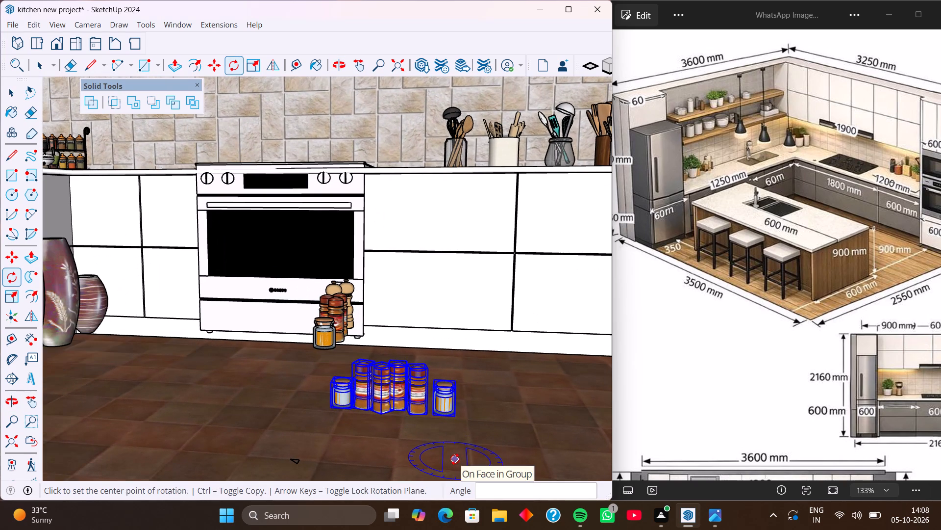
{"action": "key", "text": "m"}
{"action": "left_click", "coordinate": [448, 420]}
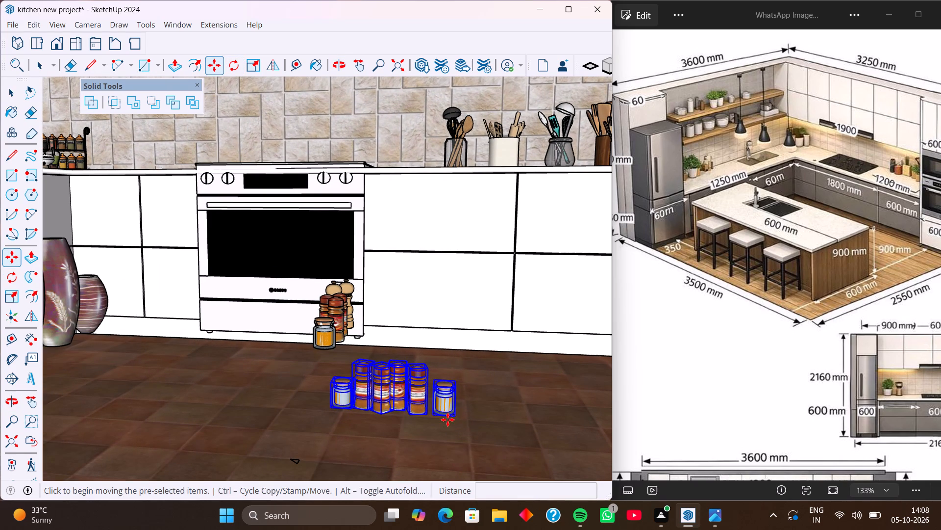
{"action": "middle_click_drag", "start_coordinate": [558, 208], "coordinate": [522, 361], "text": "shift"}
{"action": "scroll", "coordinate": [522, 342], "scroll_direction": "up", "scroll_amount": 4}
{"action": "scroll", "coordinate": [572, 300], "scroll_direction": "up", "scroll_amount": 2}
{"action": "middle_click_drag", "start_coordinate": [529, 293], "coordinate": [517, 374]}
{"action": "scroll", "coordinate": [573, 316], "scroll_direction": "down", "scroll_amount": 3}
{"action": "middle_click_drag", "start_coordinate": [571, 316], "coordinate": [266, 319], "text": "shift"}
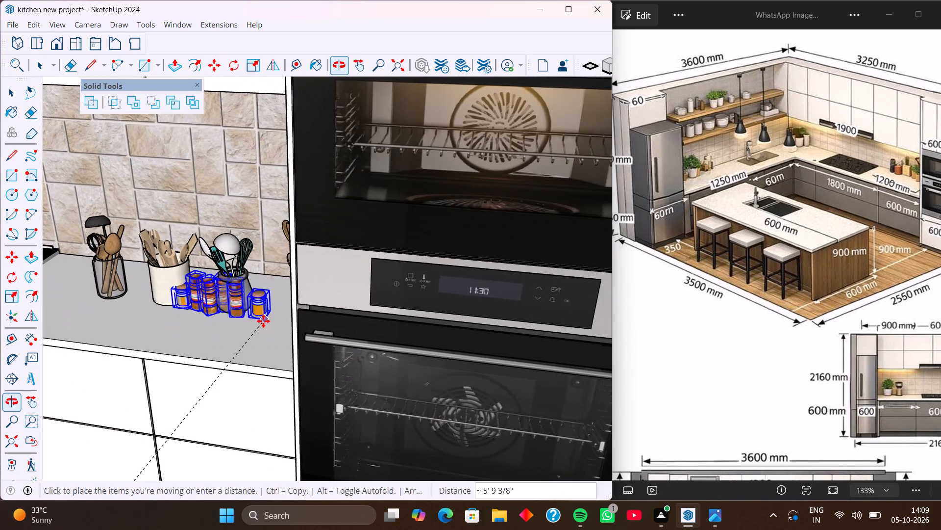
{"action": "middle_click_drag", "start_coordinate": [263, 323], "coordinate": [366, 332]}
{"action": "scroll", "coordinate": [297, 360], "scroll_direction": "up", "scroll_amount": 6}
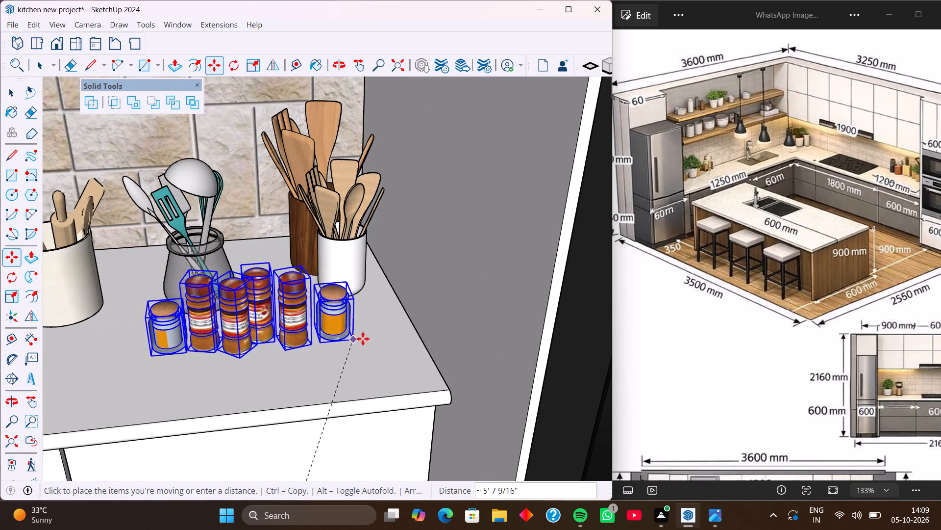
{"action": "left_click", "coordinate": [379, 340]}
{"action": "key", "text": "space"}
{"action": "scroll", "coordinate": [168, 364], "scroll_direction": "down", "scroll_amount": 5}
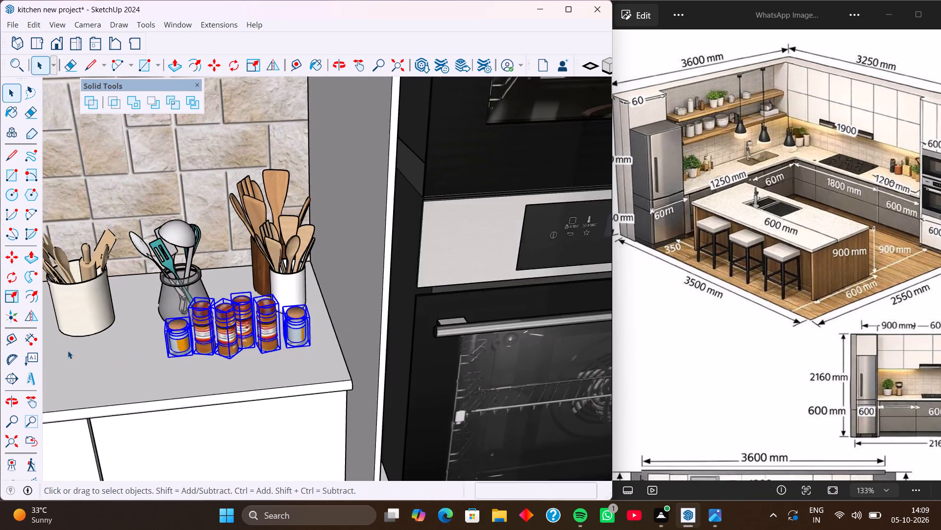
{"action": "scroll", "coordinate": [68, 350], "scroll_direction": "down", "scroll_amount": 4}
{"action": "left_click", "coordinate": [583, 397]}
{"action": "middle_click_drag", "start_coordinate": [86, 331], "coordinate": [166, 310]}
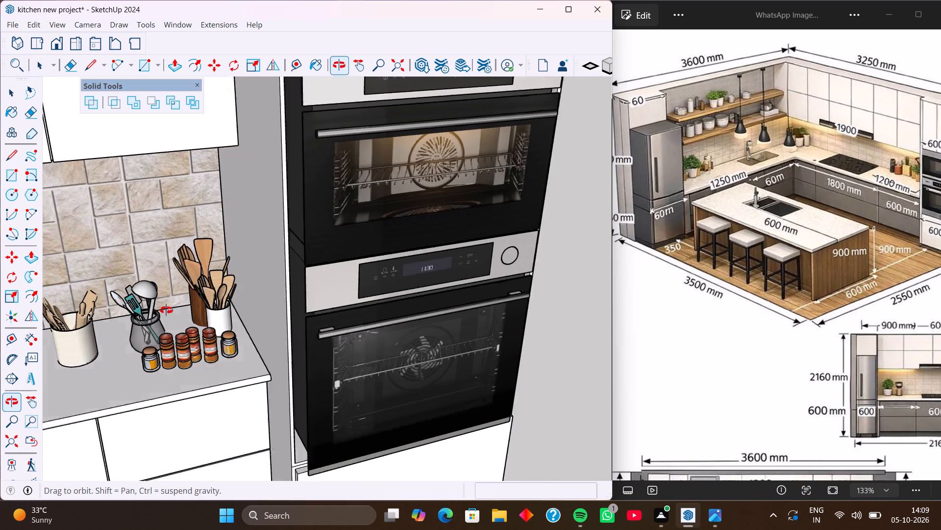
{"action": "middle_click_drag", "start_coordinate": [166, 310], "coordinate": [207, 254]}
{"action": "scroll", "coordinate": [136, 360], "scroll_direction": "down", "scroll_amount": 4}
{"action": "middle_click_drag", "start_coordinate": [137, 365], "coordinate": [84, 375]}
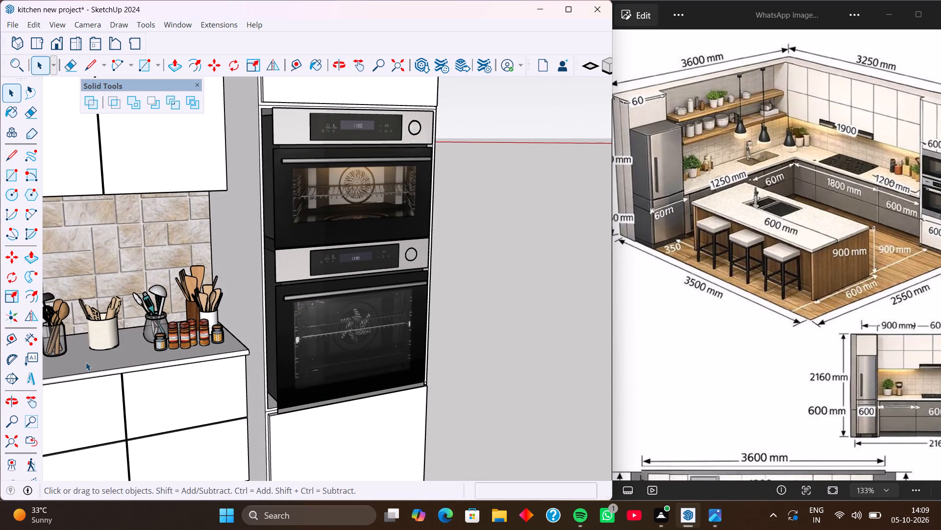
Explode the utensil holder set on the countertop beside the ovens into separate holders.
{"action": "middle_click_drag", "start_coordinate": [86, 362], "coordinate": [245, 357], "text": "shift"}
{"action": "left_click", "coordinate": [200, 339]}
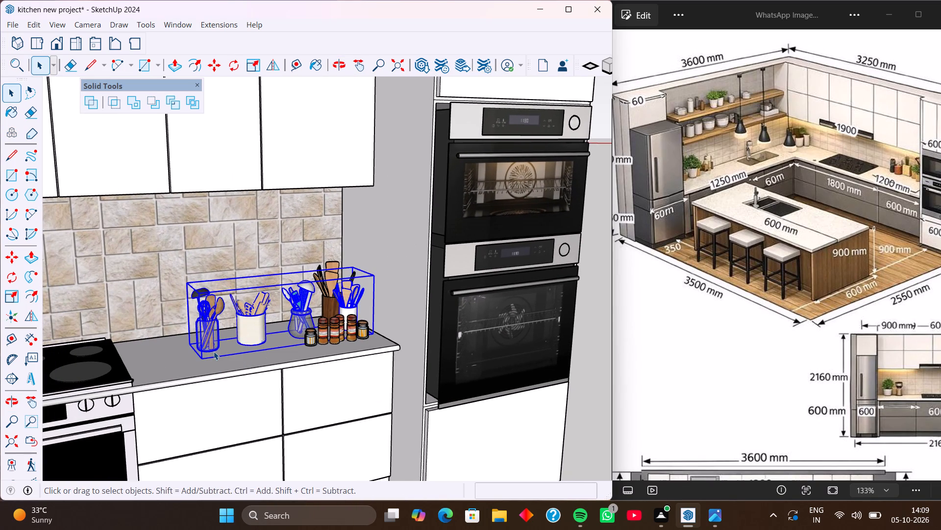
{"action": "right_click", "coordinate": [214, 351]}
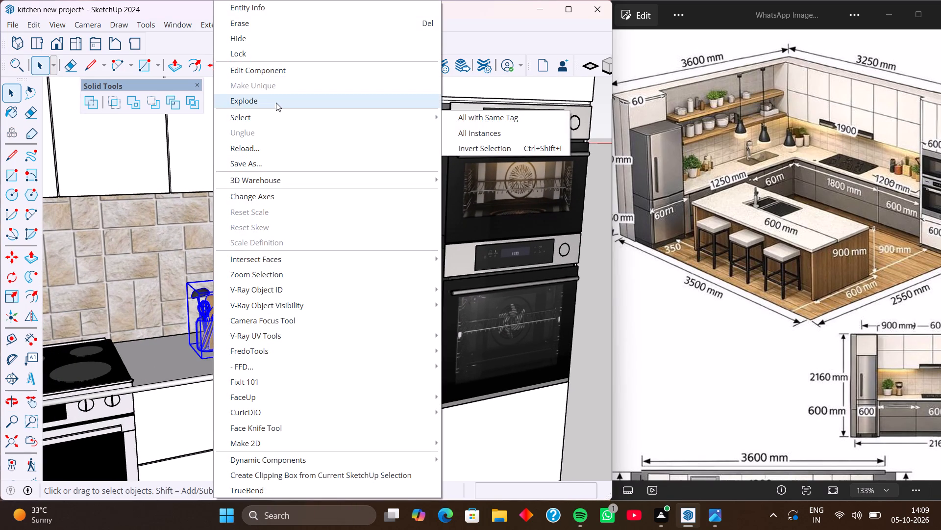
{"action": "left_click", "coordinate": [276, 103]}
Move the glass utensil holder nearest the cooktop to the sink countertop, beside the wooden holder and below the hanging utensil rail.
{"action": "left_click", "coordinate": [203, 337]}
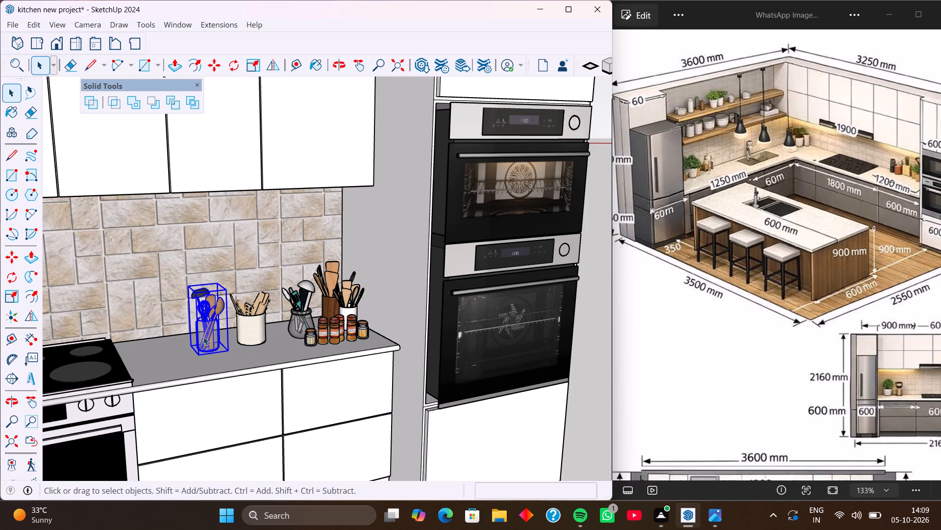
{"action": "key", "text": "m"}
{"action": "left_click", "coordinate": [199, 353]}
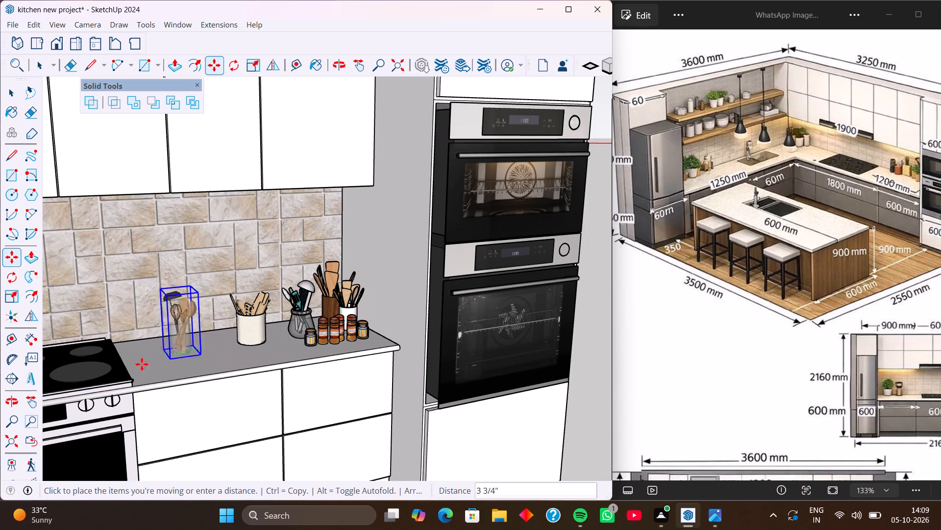
{"action": "scroll", "coordinate": [105, 425], "scroll_direction": "down", "scroll_amount": 10}
{"action": "middle_click_drag", "start_coordinate": [103, 401], "coordinate": [409, 351]}
{"action": "scroll", "coordinate": [277, 389], "scroll_direction": "down", "scroll_amount": 4}
{"action": "middle_click_drag", "start_coordinate": [317, 416], "coordinate": [0, 387]}
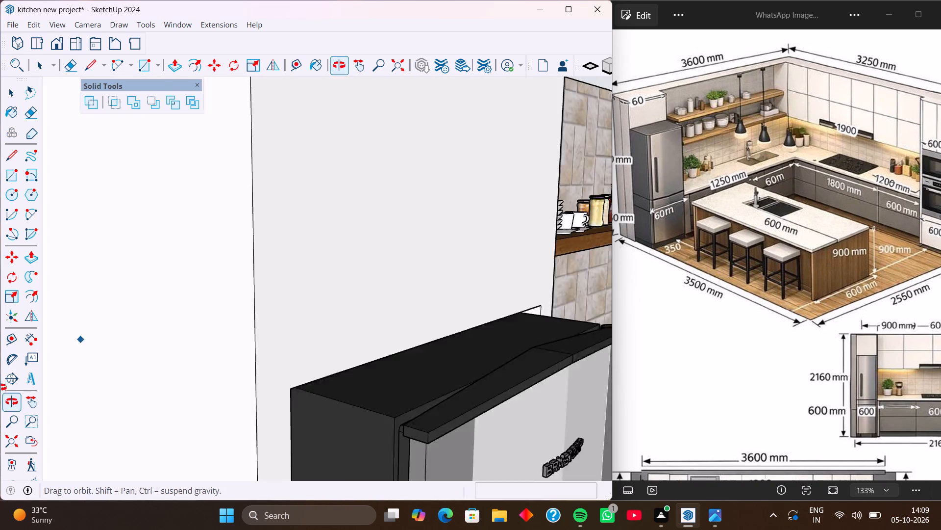
{"action": "middle_click_drag", "start_coordinate": [0, 387], "coordinate": [0, 384]}
{"action": "scroll", "coordinate": [173, 359], "scroll_direction": "down", "scroll_amount": 5}
{"action": "middle_click_drag", "start_coordinate": [399, 357], "coordinate": [191, 435]}
{"action": "scroll", "coordinate": [328, 418], "scroll_direction": "down", "scroll_amount": 3}
{"action": "middle_click_drag", "start_coordinate": [347, 444], "coordinate": [235, 303], "text": "shift"}
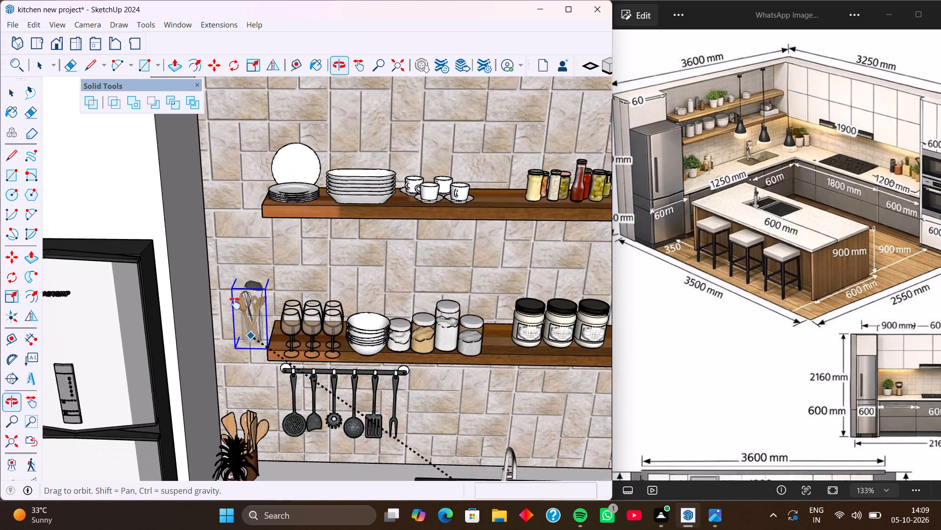
{"action": "middle_click_drag", "start_coordinate": [235, 303], "coordinate": [233, 298], "text": "shift"}
{"action": "middle_click_drag", "start_coordinate": [261, 434], "coordinate": [244, 392], "text": "shift"}
{"action": "scroll", "coordinate": [258, 389], "scroll_direction": "up", "scroll_amount": 6}
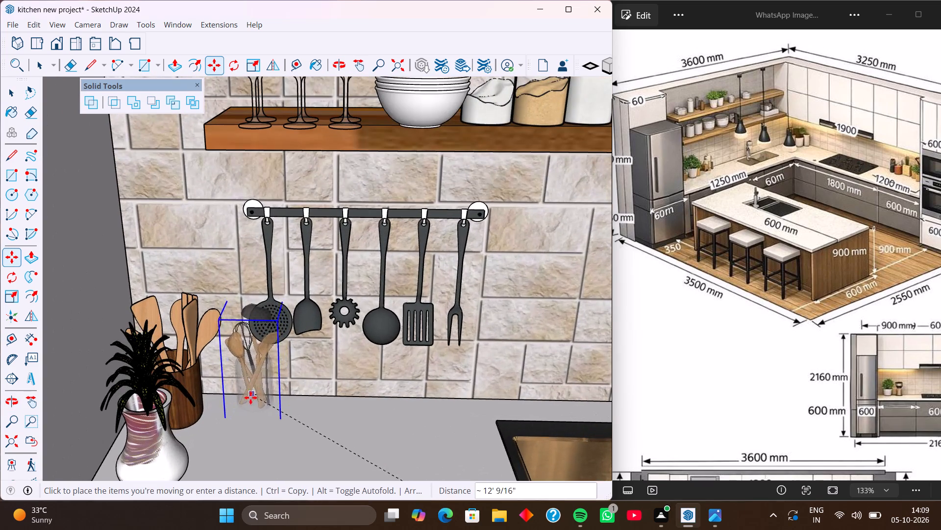
{"action": "left_click", "coordinate": [243, 409]}
Move the cream utensil crock from beside the cooktop to the countertop corner next to the small spice rack.
{"action": "scroll", "coordinate": [299, 439], "scroll_direction": "down", "scroll_amount": 3}
{"action": "scroll", "coordinate": [258, 432], "scroll_direction": "down", "scroll_amount": 3}
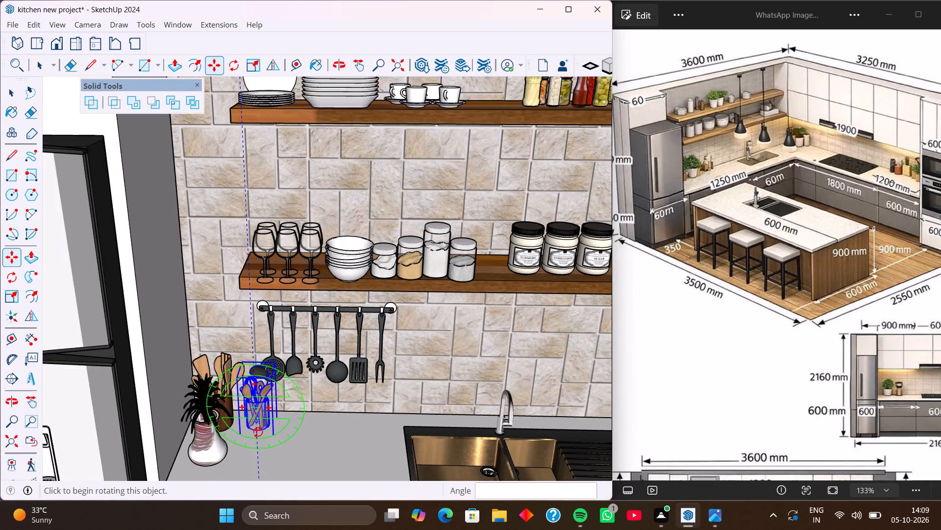
{"action": "scroll", "coordinate": [258, 432], "scroll_direction": "down", "scroll_amount": 3}
{"action": "middle_click_drag", "start_coordinate": [328, 443], "coordinate": [261, 325]}
{"action": "middle_click_drag", "start_coordinate": [259, 379], "coordinate": [432, 413]}
{"action": "middle_click_drag", "start_coordinate": [315, 362], "coordinate": [457, 366]}
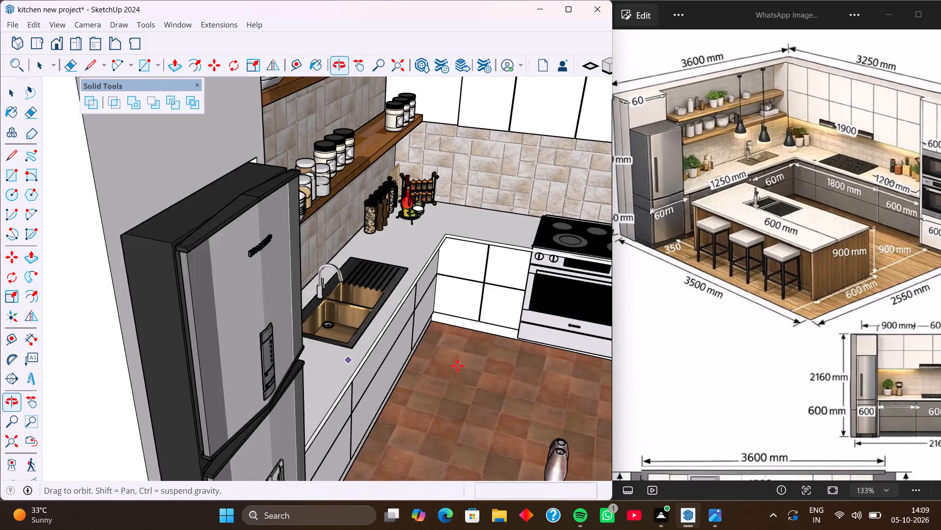
{"action": "middle_click_drag", "start_coordinate": [457, 366], "coordinate": [457, 366]}
{"action": "middle_click_drag", "start_coordinate": [421, 287], "coordinate": [132, 291], "text": "shift"}
{"action": "middle_click_drag", "start_coordinate": [165, 359], "coordinate": [218, 368]}
{"action": "scroll", "coordinate": [379, 269], "scroll_direction": "up", "scroll_amount": 2}
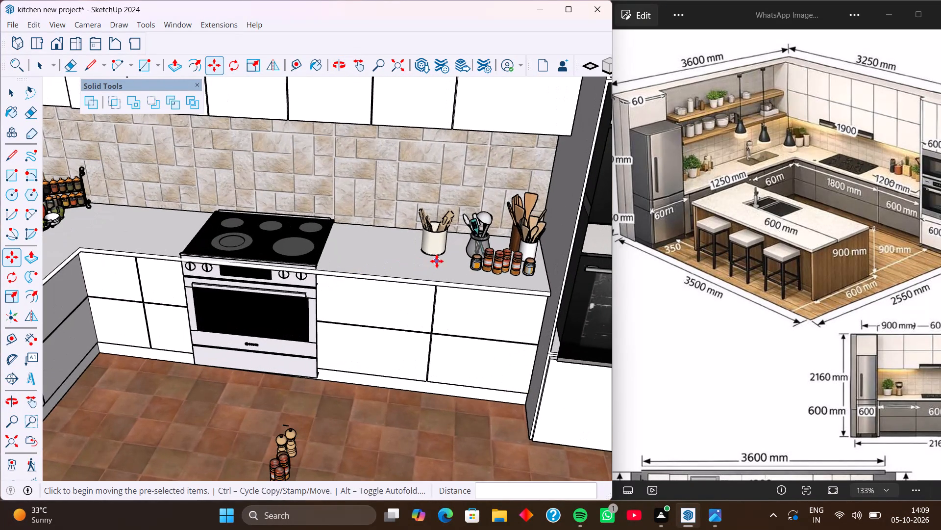
{"action": "key", "text": "space"}
{"action": "left_click", "coordinate": [429, 253]}
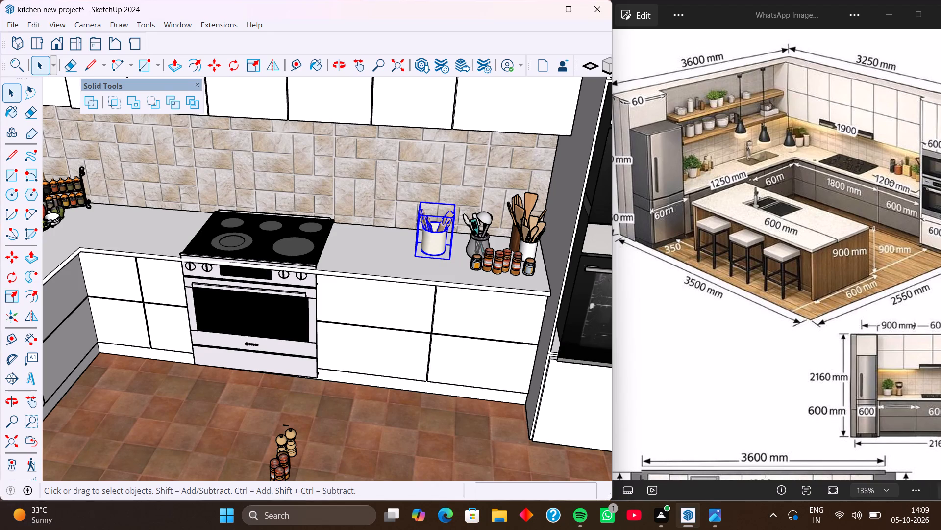
{"action": "scroll", "coordinate": [431, 237], "scroll_direction": "up", "scroll_amount": 4}
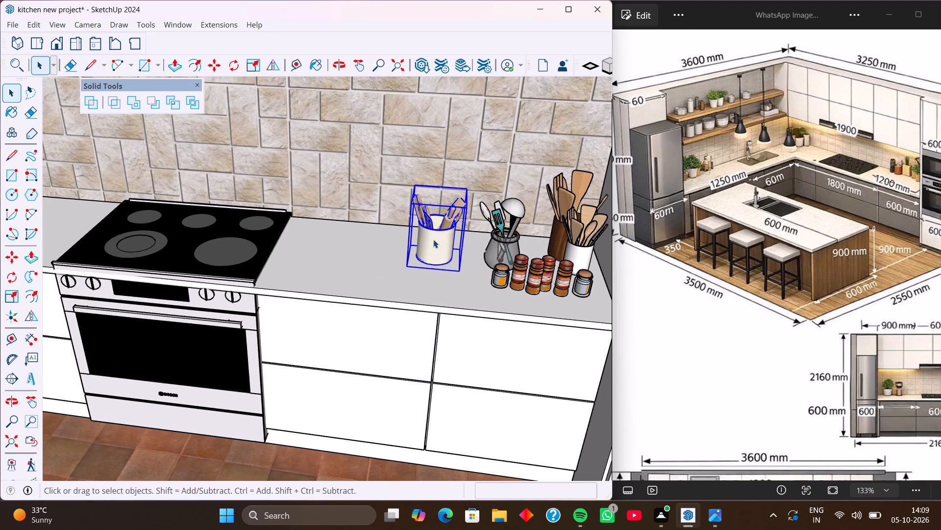
{"action": "key", "text": "m"}
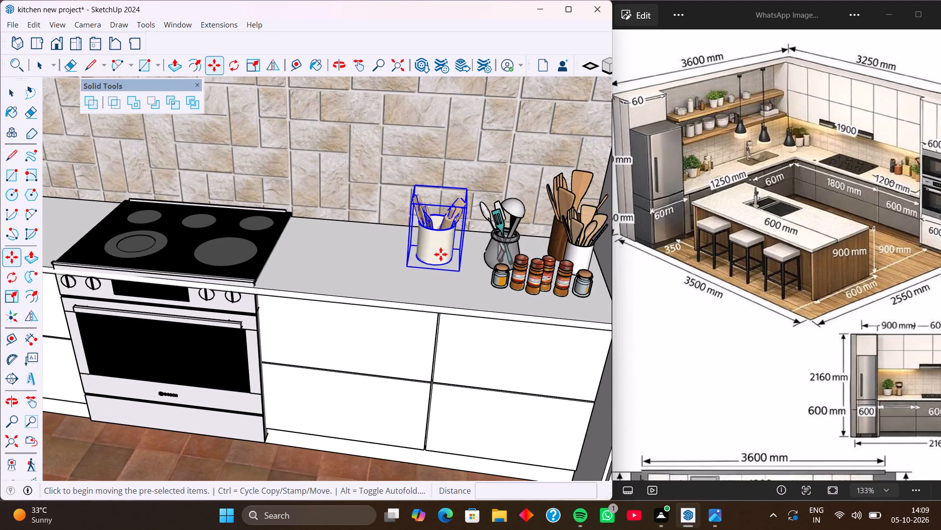
{"action": "left_click", "coordinate": [406, 268]}
{"action": "scroll", "coordinate": [108, 274], "scroll_direction": "down", "scroll_amount": 9}
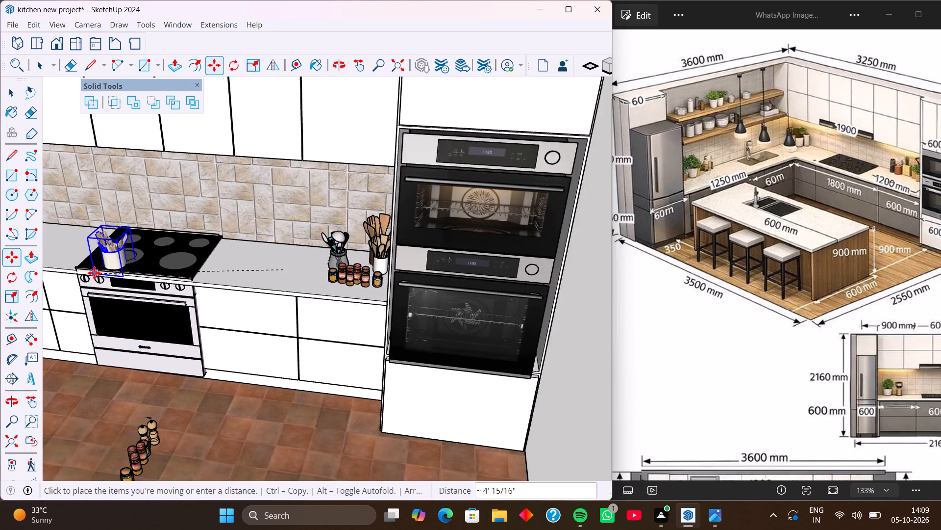
{"action": "scroll", "coordinate": [94, 273], "scroll_direction": "down", "scroll_amount": 2}
{"action": "scroll", "coordinate": [41, 225], "scroll_direction": "down", "scroll_amount": 3}
{"action": "middle_click_drag", "start_coordinate": [44, 228], "coordinate": [303, 278], "text": "shift"}
{"action": "scroll", "coordinate": [231, 257], "scroll_direction": "up", "scroll_amount": 7}
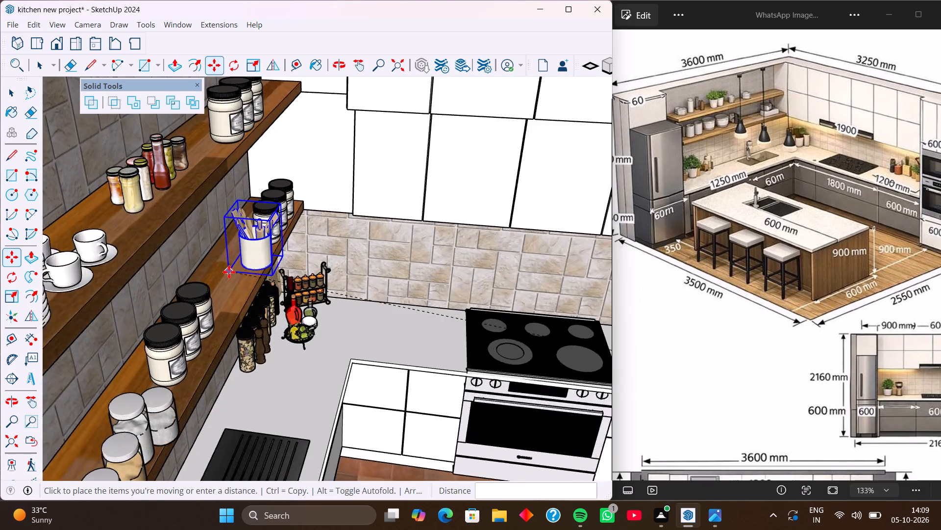
{"action": "scroll", "coordinate": [229, 272], "scroll_direction": "up", "scroll_amount": 4}
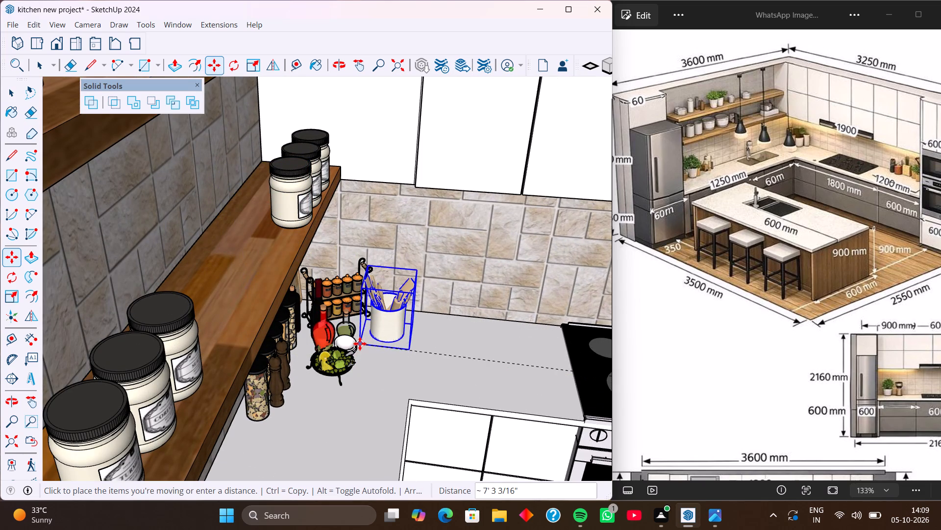
{"action": "left_click", "coordinate": [360, 344]}
{"action": "key", "text": "space"}
Examine the whole kitchen from several angles to check the placement of the shelf and countertop accessories.
{"action": "scroll", "coordinate": [157, 284], "scroll_direction": "down", "scroll_amount": 12}
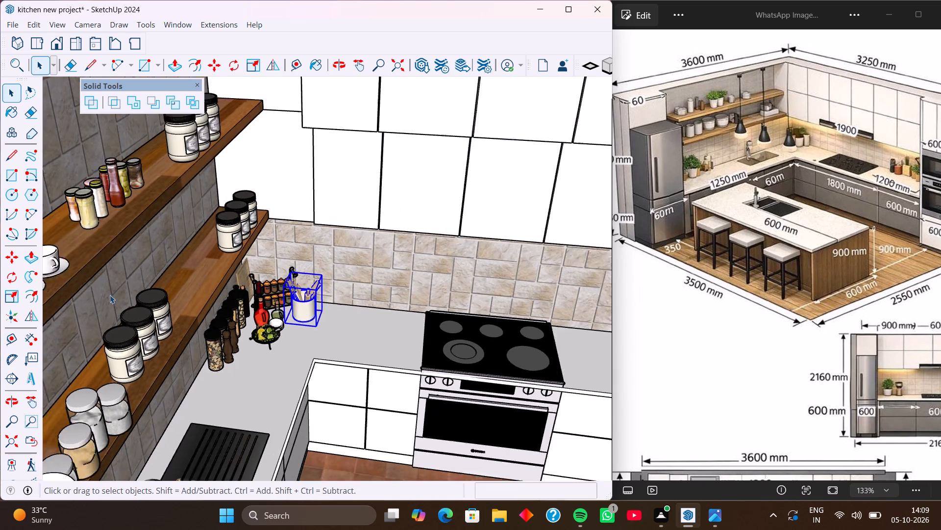
{"action": "scroll", "coordinate": [521, 360], "scroll_direction": "down", "scroll_amount": 11}
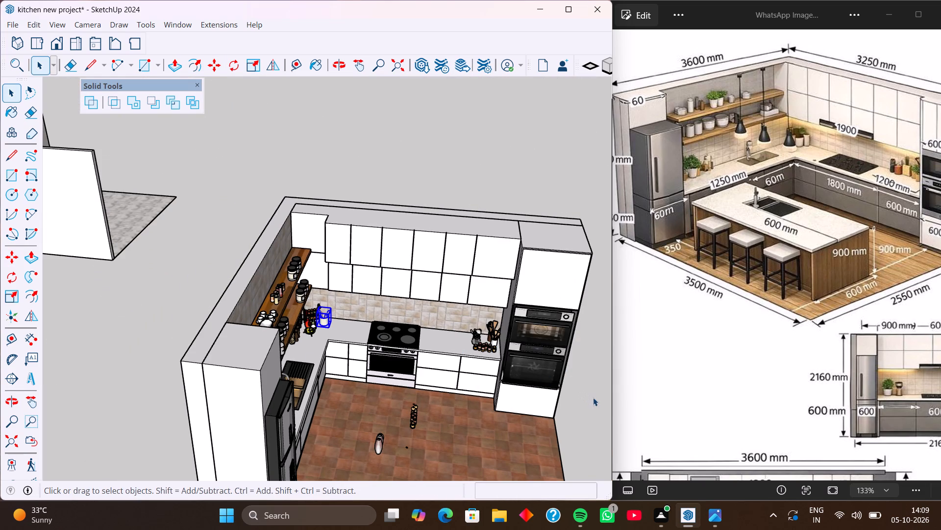
{"action": "left_click", "coordinate": [593, 397]}
{"action": "middle_click_drag", "start_coordinate": [523, 375], "coordinate": [459, 342]}
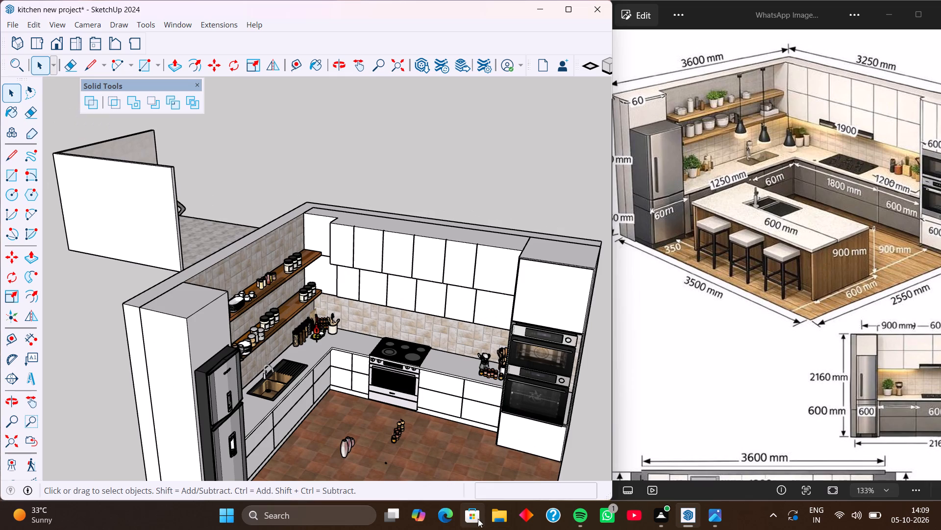
{"action": "scroll", "coordinate": [302, 274], "scroll_direction": "down", "scroll_amount": 1}
{"action": "middle_click_drag", "start_coordinate": [349, 354], "coordinate": [301, 288]}
{"action": "scroll", "coordinate": [301, 288], "scroll_direction": "down", "scroll_amount": 2}
{"action": "middle_click_drag", "start_coordinate": [327, 339], "coordinate": [284, 346]}
{"action": "middle_click_drag", "start_coordinate": [312, 397], "coordinate": [298, 397]}
{"action": "middle_click_drag", "start_coordinate": [401, 376], "coordinate": [434, 371]}
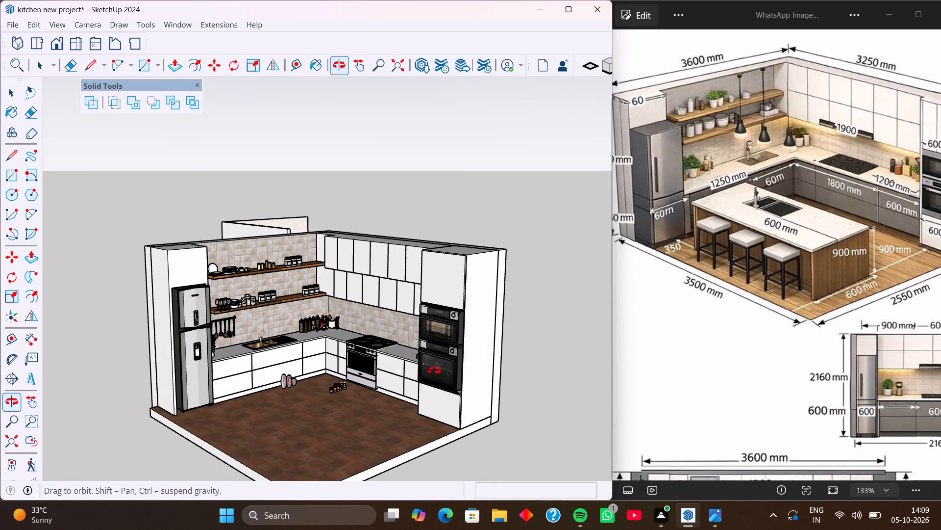
{"action": "middle_click_drag", "start_coordinate": [434, 371], "coordinate": [505, 361]}
Scale the row of six spice jars beside the ovens uniformly by about 1.40.
{"action": "scroll", "coordinate": [442, 336], "scroll_direction": "up", "scroll_amount": 9}
{"action": "middle_click_drag", "start_coordinate": [447, 362], "coordinate": [506, 378]}
{"action": "scroll", "coordinate": [459, 332], "scroll_direction": "up", "scroll_amount": 7}
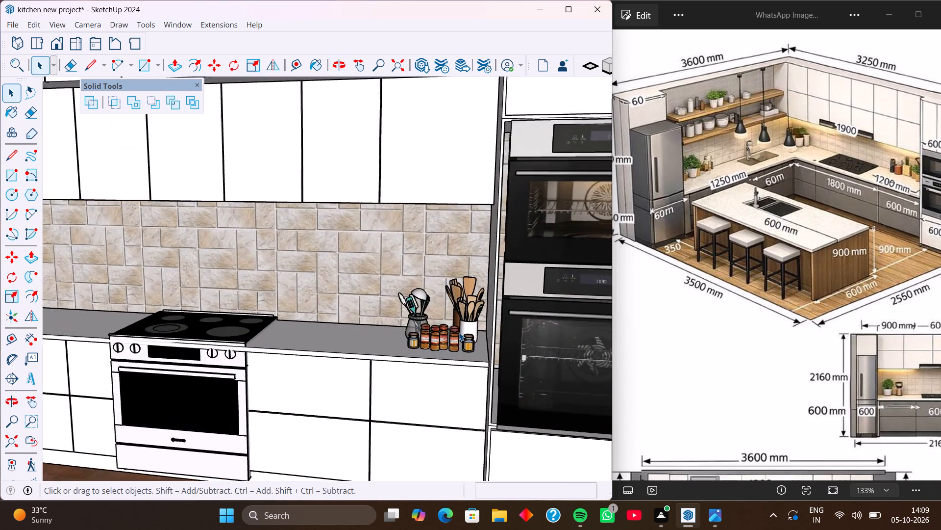
{"action": "scroll", "coordinate": [459, 332], "scroll_direction": "up", "scroll_amount": 6}
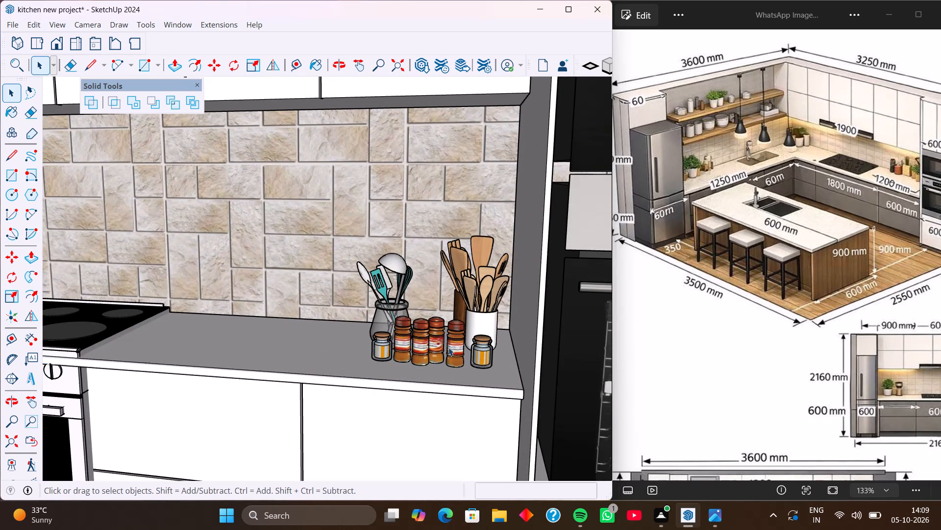
{"action": "middle_click_drag", "start_coordinate": [448, 350], "coordinate": [539, 340]}
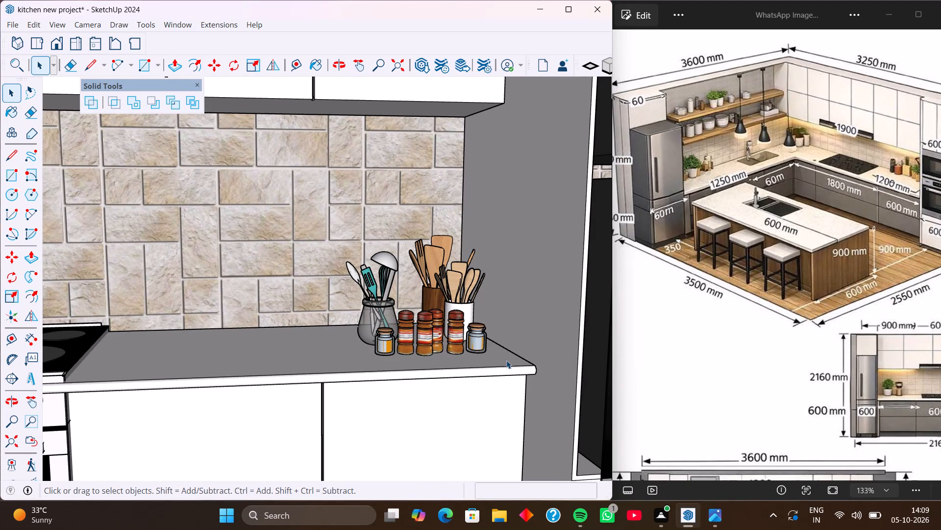
{"action": "left_click", "coordinate": [472, 331]}
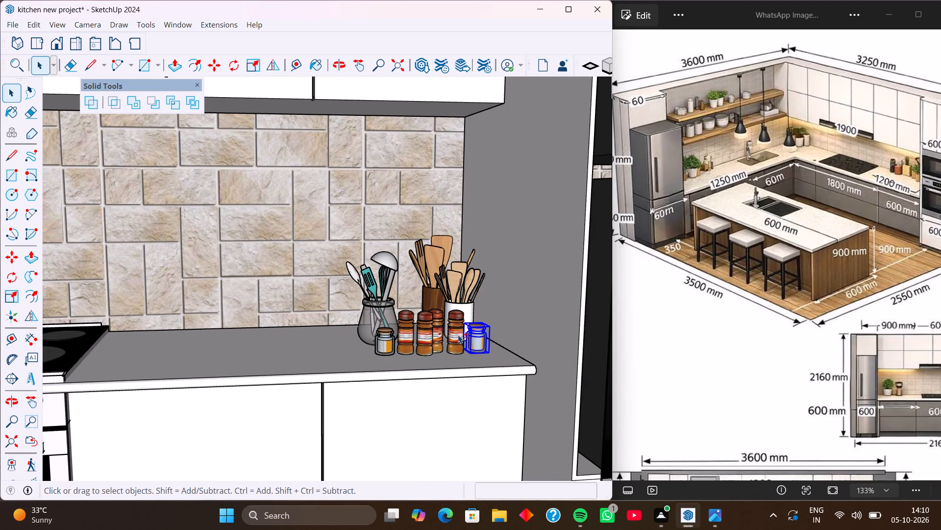
{"action": "left_click", "coordinate": [458, 335], "text": "shift"}
{"action": "left_click", "coordinate": [440, 334], "text": "shift"}
{"action": "left_click", "coordinate": [420, 336], "text": "shift"}
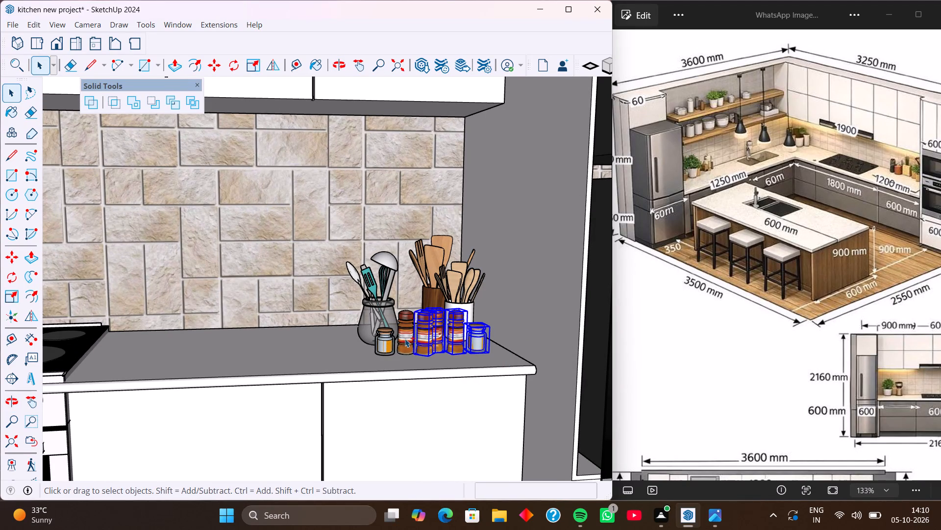
{"action": "left_click", "coordinate": [405, 339], "text": "shift"}
{"action": "left_click", "coordinate": [386, 343], "text": "shift"}
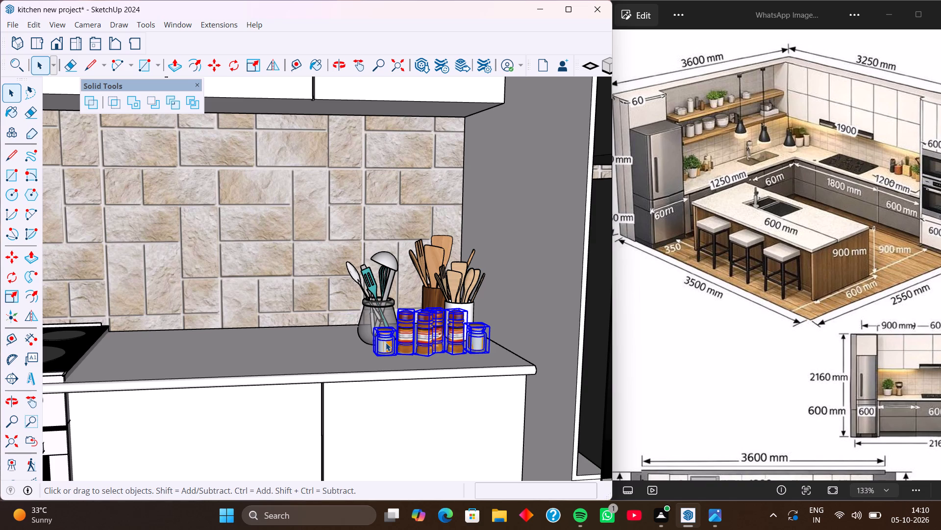
{"action": "key", "text": "s"}
{"action": "left_click", "coordinate": [371, 310]}
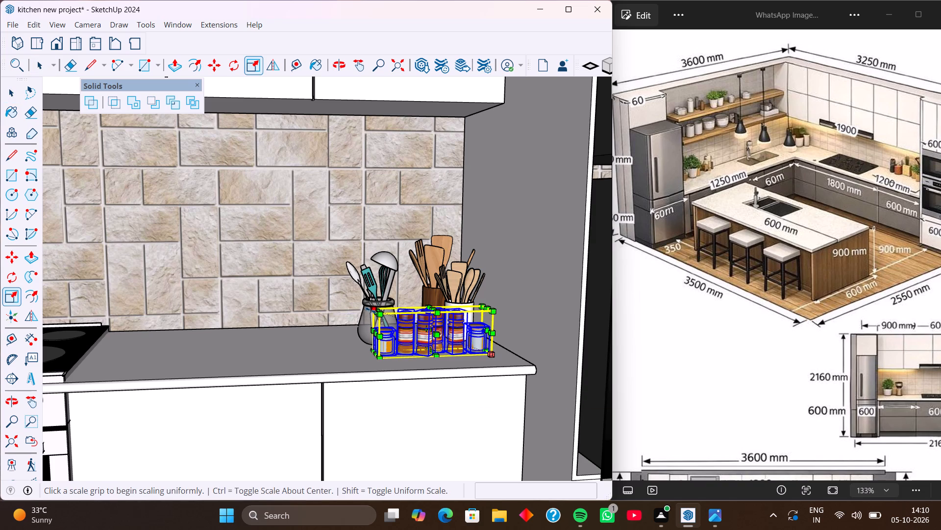
{"action": "left_click", "coordinate": [321, 309]}
Move the six enlarged spice jars back toward the backsplash, behind the glass utensil jar and beside the wooden holder.
{"action": "key", "text": "m"}
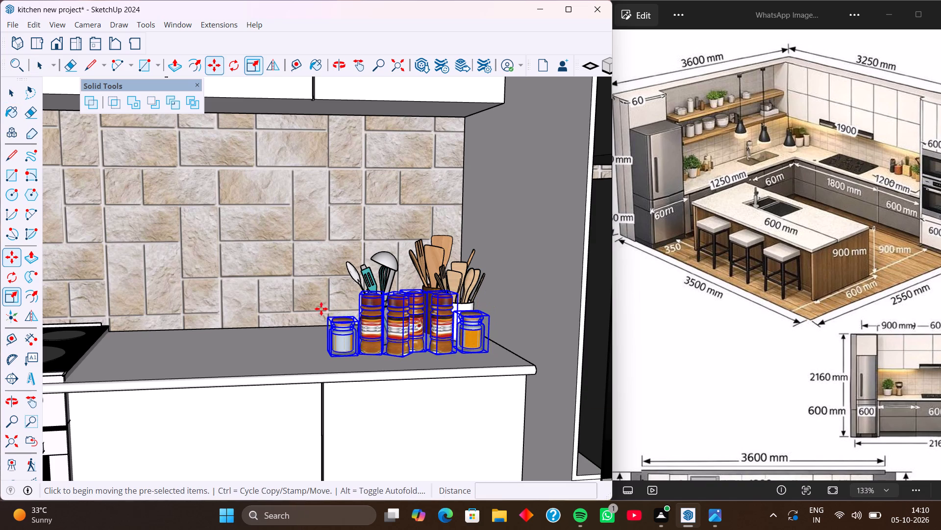
{"action": "left_click", "coordinate": [490, 349]}
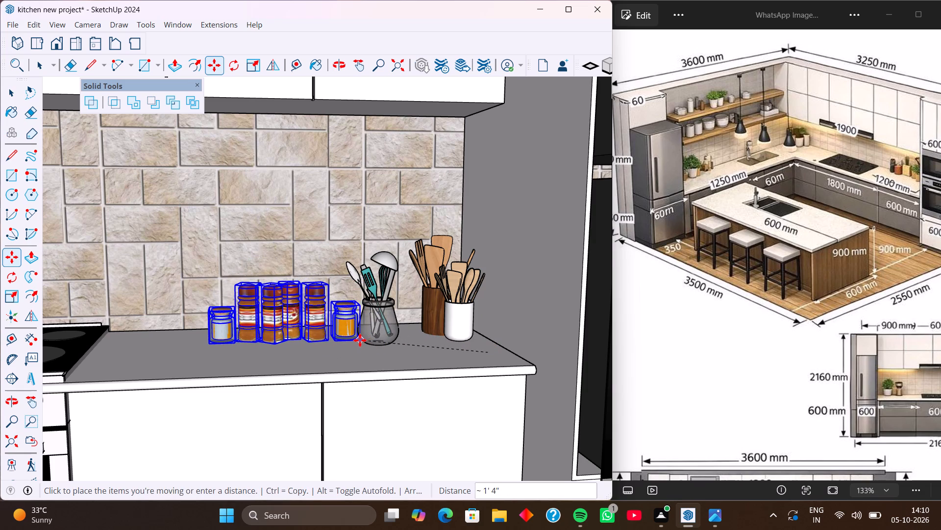
{"action": "left_click", "coordinate": [360, 340]}
{"action": "middle_click_drag", "start_coordinate": [318, 314], "coordinate": [352, 437]}
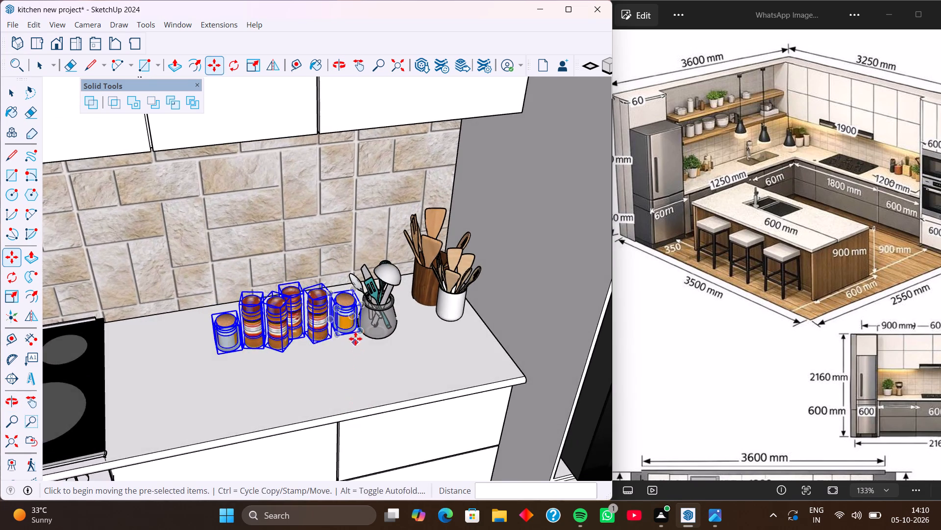
{"action": "scroll", "coordinate": [355, 339], "scroll_direction": "up", "scroll_amount": 8}
{"action": "left_click", "coordinate": [367, 321]}
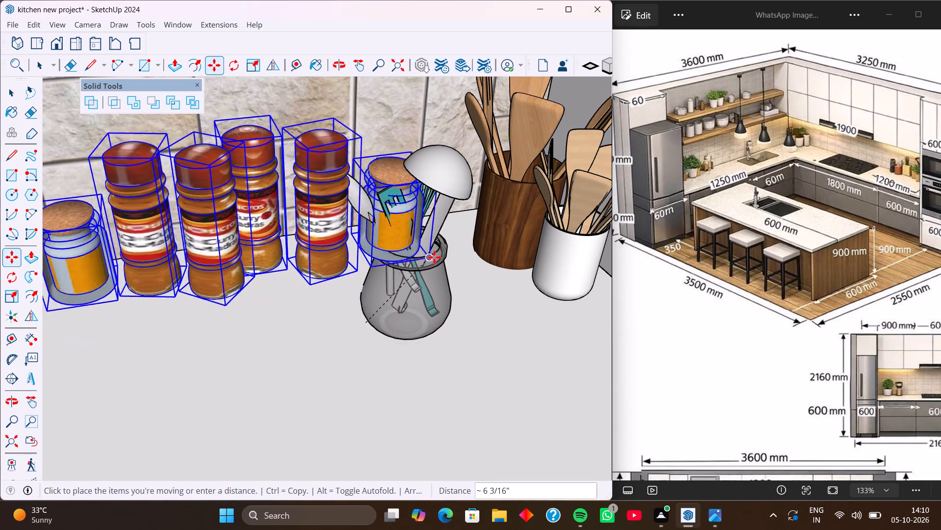
{"action": "middle_click_drag", "start_coordinate": [469, 253], "coordinate": [463, 351]}
{"action": "left_click", "coordinate": [463, 351]}
{"action": "scroll", "coordinate": [377, 295], "scroll_direction": "down", "scroll_amount": 4}
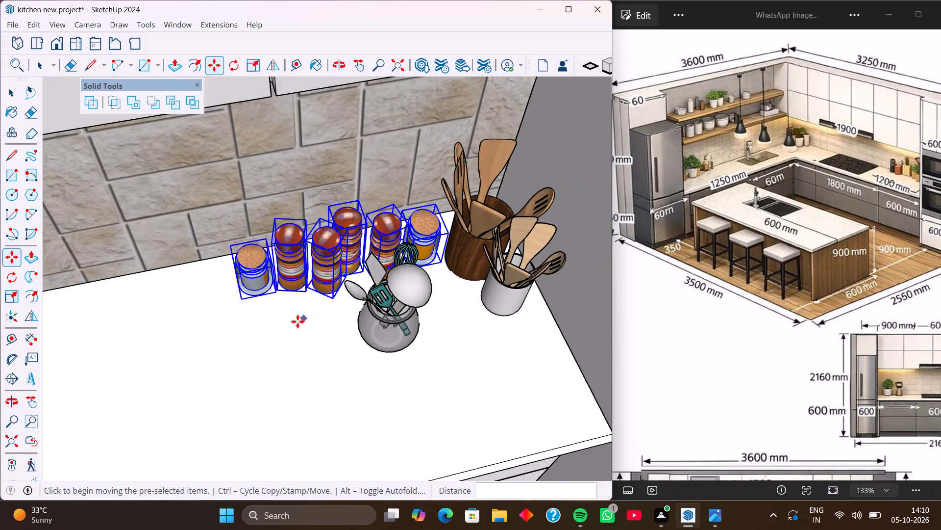
{"action": "scroll", "coordinate": [297, 321], "scroll_direction": "down", "scroll_amount": 4}
{"action": "key", "text": "space"}
Inspect the arranged countertop by the ovens and the jars and mills remaining on the floor.
{"action": "scroll", "coordinate": [261, 336], "scroll_direction": "down", "scroll_amount": 6}
{"action": "middle_click_drag", "start_coordinate": [272, 385], "coordinate": [269, 294]}
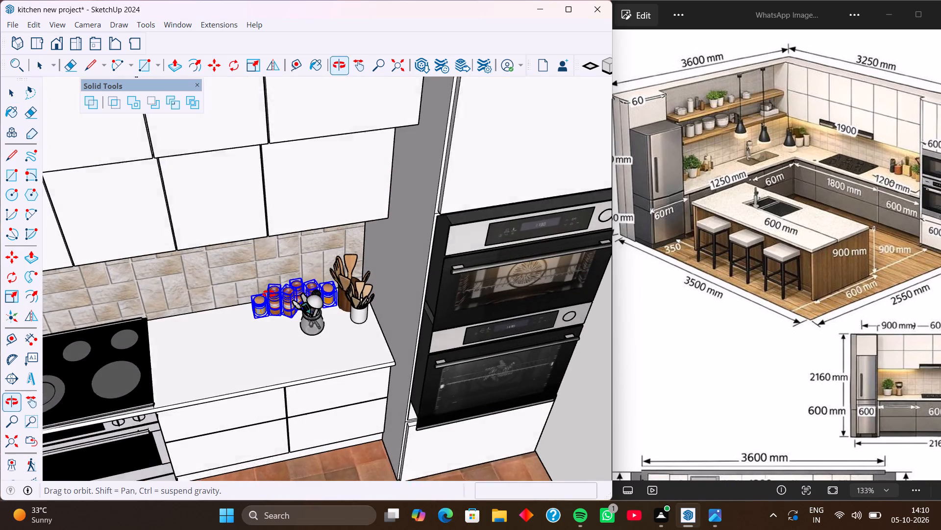
{"action": "middle_click_drag", "start_coordinate": [269, 294], "coordinate": [269, 273]}
{"action": "left_click", "coordinate": [563, 433]}
{"action": "scroll", "coordinate": [315, 355], "scroll_direction": "down", "scroll_amount": 4}
{"action": "middle_click_drag", "start_coordinate": [411, 436], "coordinate": [370, 337]}
{"action": "scroll", "coordinate": [370, 337], "scroll_direction": "up", "scroll_amount": 1}
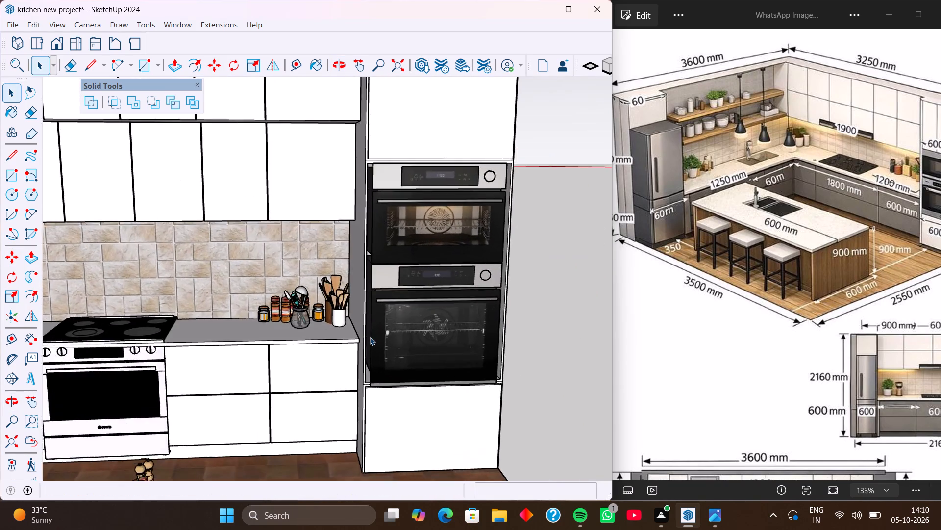
{"action": "scroll", "coordinate": [370, 337], "scroll_direction": "down", "scroll_amount": 4}
{"action": "middle_click_drag", "start_coordinate": [401, 408], "coordinate": [343, 399]}
{"action": "middle_click_drag", "start_coordinate": [339, 400], "coordinate": [253, 397]}
{"action": "scroll", "coordinate": [223, 426], "scroll_direction": "up", "scroll_amount": 6}
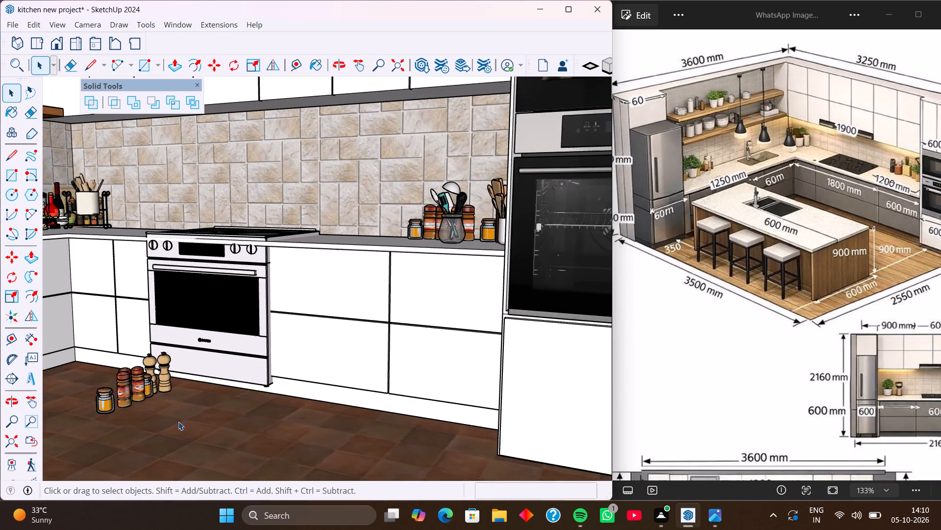
{"action": "scroll", "coordinate": [178, 422], "scroll_direction": "up", "scroll_amount": 1}
{"action": "middle_click_drag", "start_coordinate": [171, 421], "coordinate": [113, 411]}
{"action": "scroll", "coordinate": [113, 411], "scroll_direction": "up", "scroll_amount": 1}
{"action": "scroll", "coordinate": [113, 411], "scroll_direction": "down", "scroll_amount": 4}
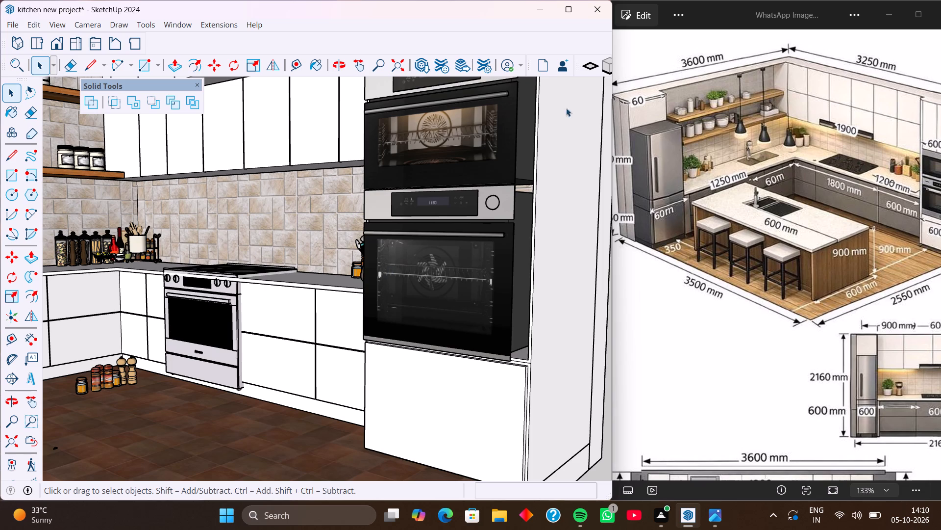
Close the kitchen project and save its changes.
{"action": "left_click", "coordinate": [607, 7]}
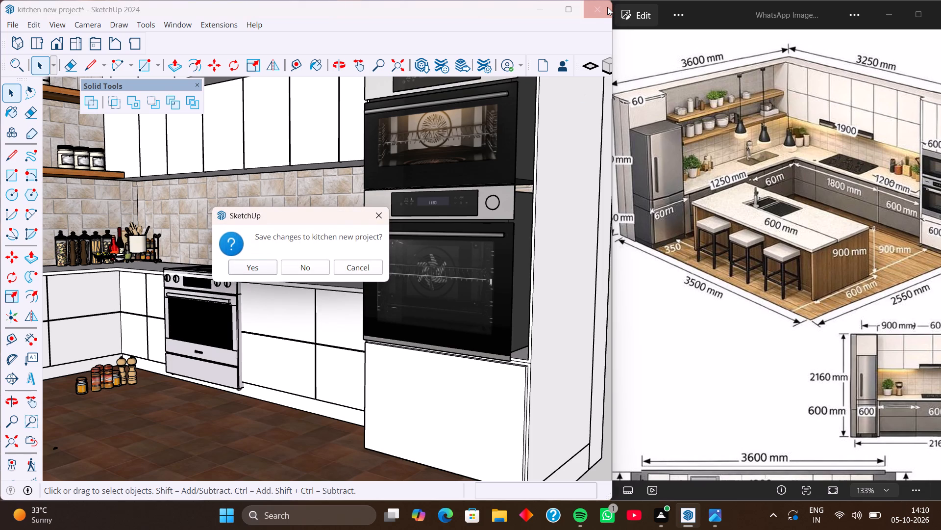
{"action": "left_click", "coordinate": [252, 268]}
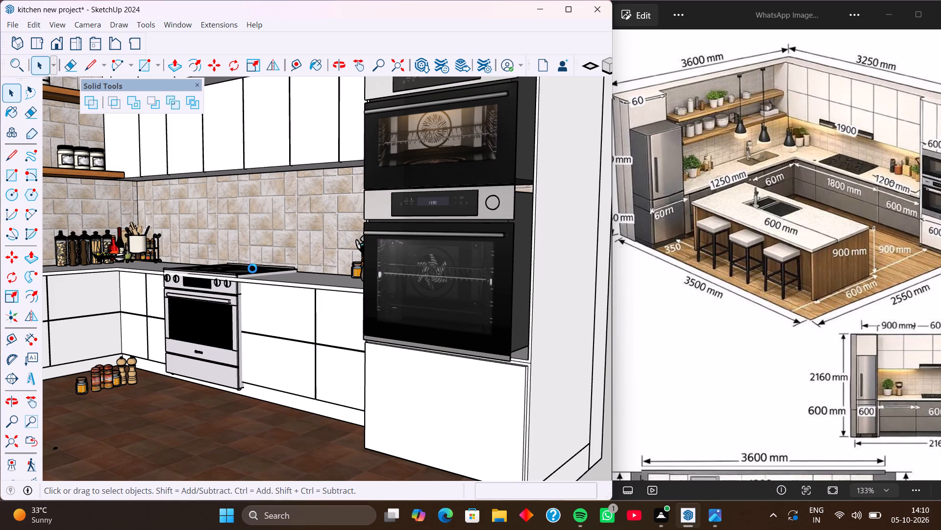
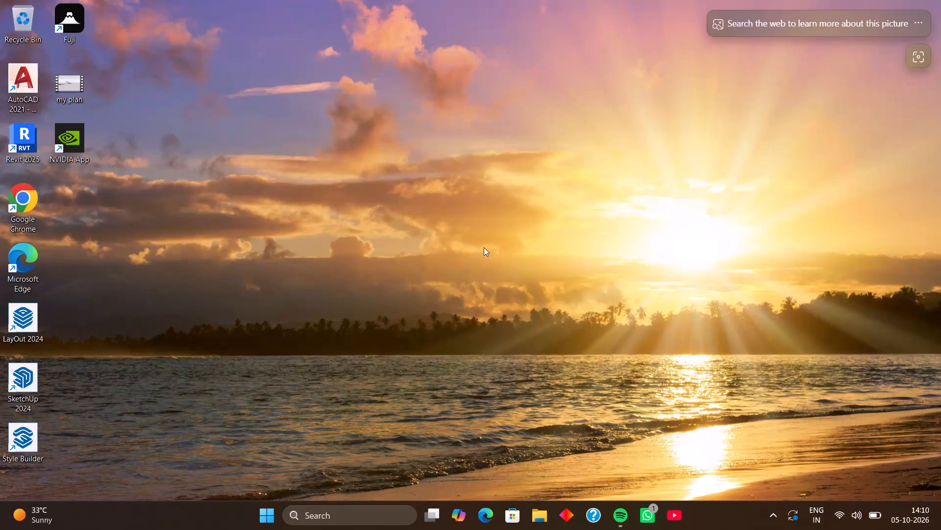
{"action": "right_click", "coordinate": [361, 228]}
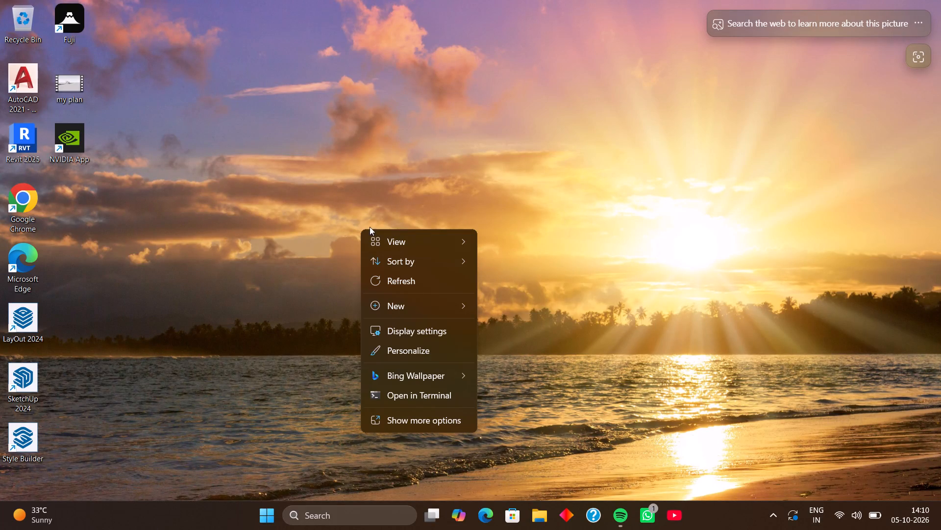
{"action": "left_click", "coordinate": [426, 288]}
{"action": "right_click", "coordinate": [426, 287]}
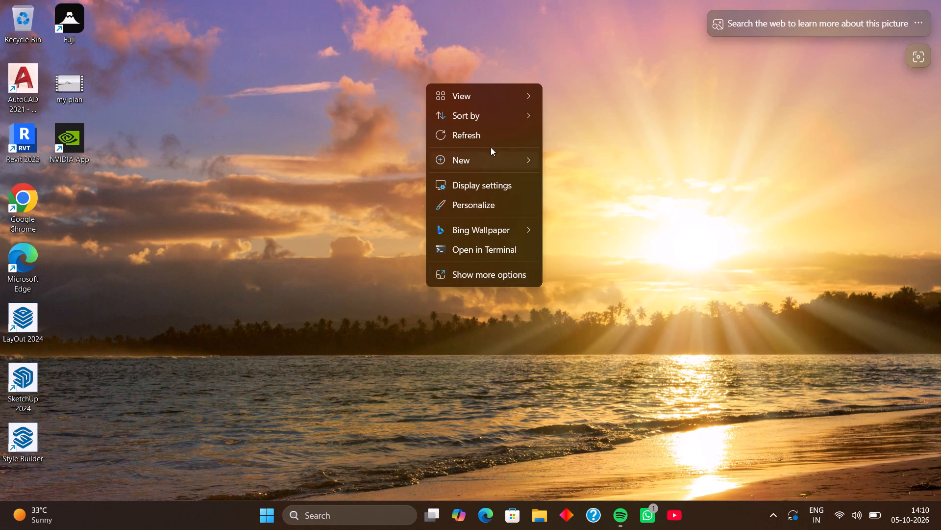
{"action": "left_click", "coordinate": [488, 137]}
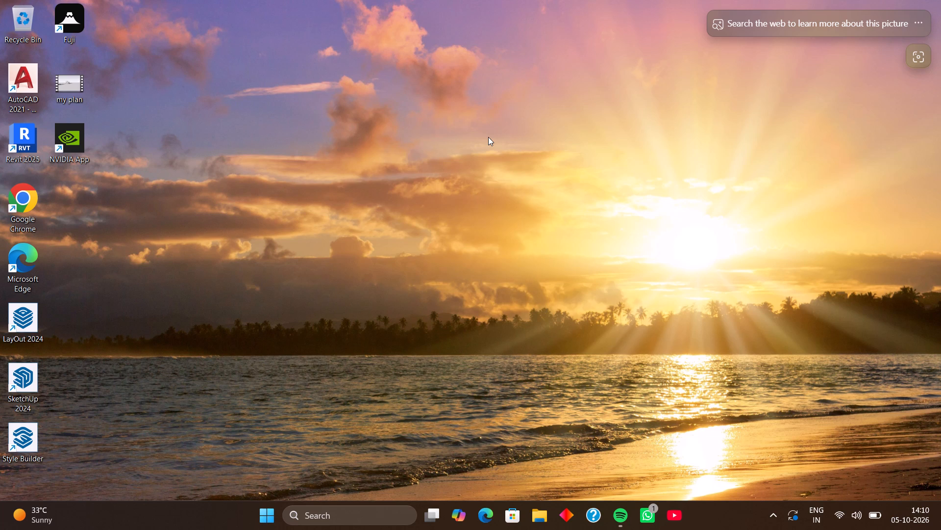
Open the Shut Down Windows dialog from the desktop to turn off the PC.
{"action": "key", "text": "alt+F4"}
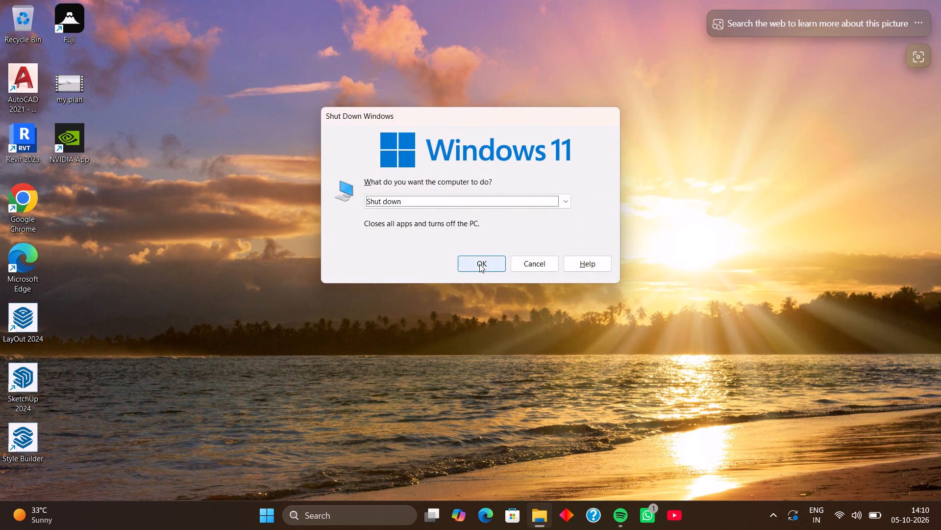
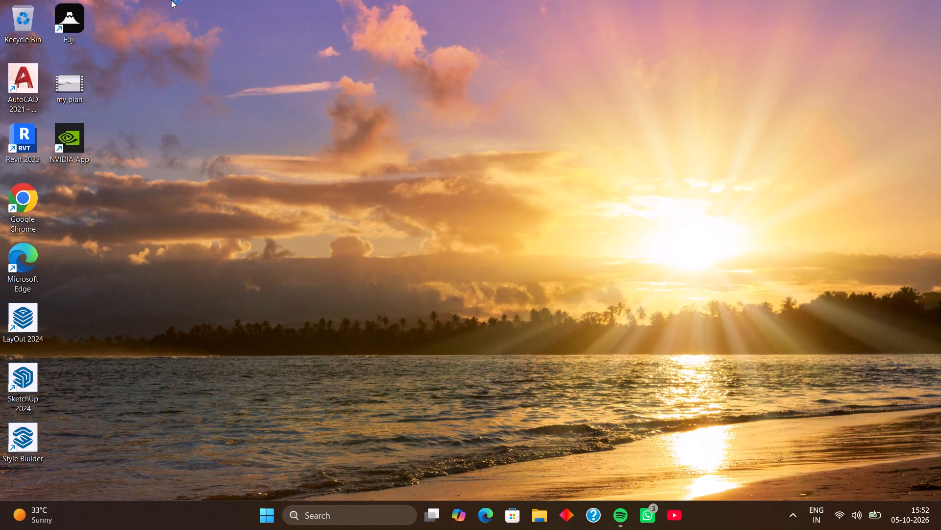
Launch Fuji from its desktop shortcut.
{"action": "double_click", "coordinate": [66, 12]}
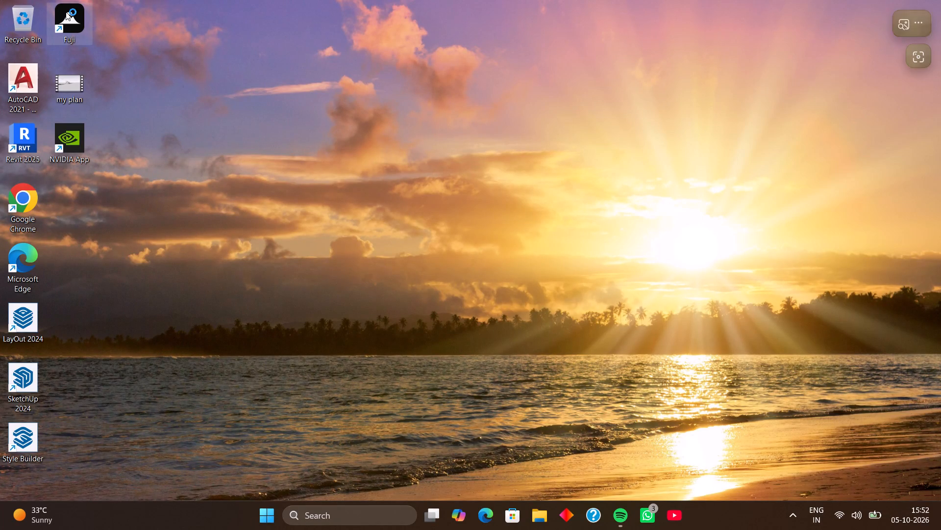
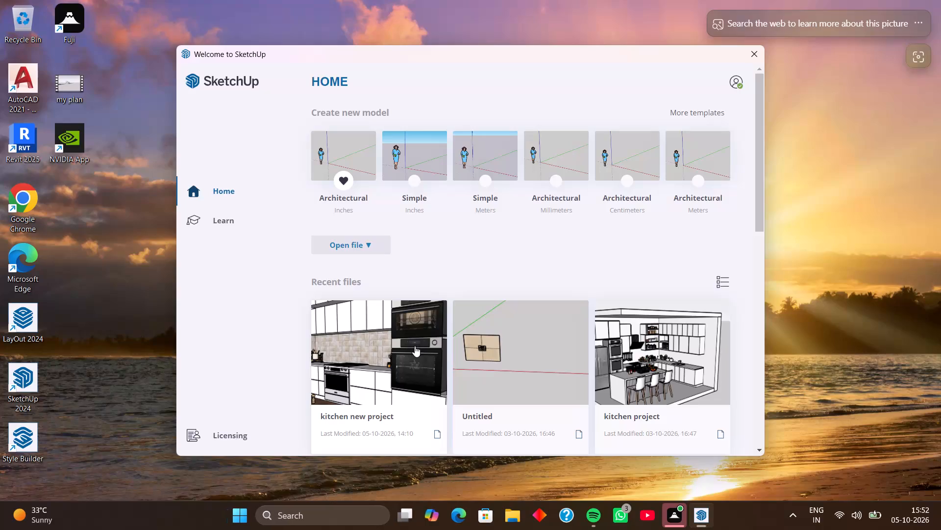
Open the recent project file "kitchen new project".
{"action": "left_click", "coordinate": [415, 346]}
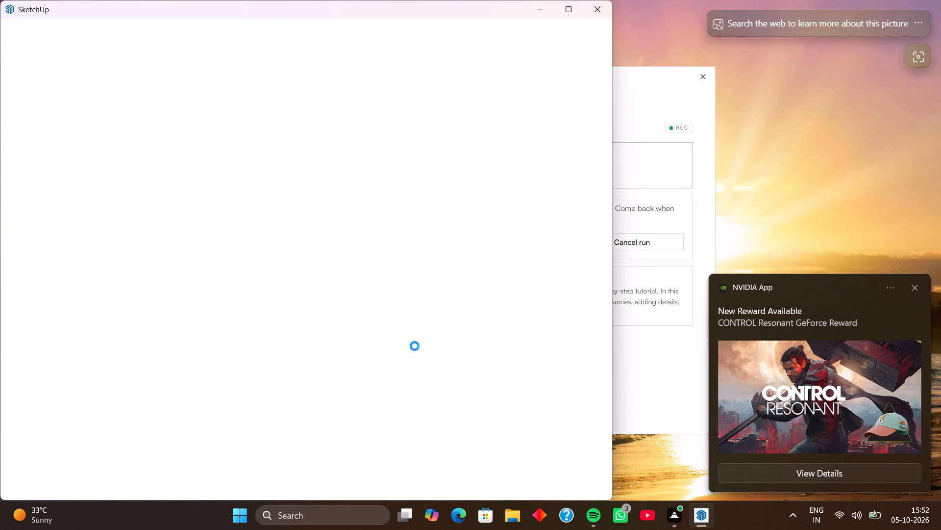
Open the WhatsApp kitchen reference image from the Downloads folder beside the model and enlarge its 3D kitchen view.
{"action": "left_click", "coordinate": [513, 511]}
{"action": "left_click", "coordinate": [525, 206]}
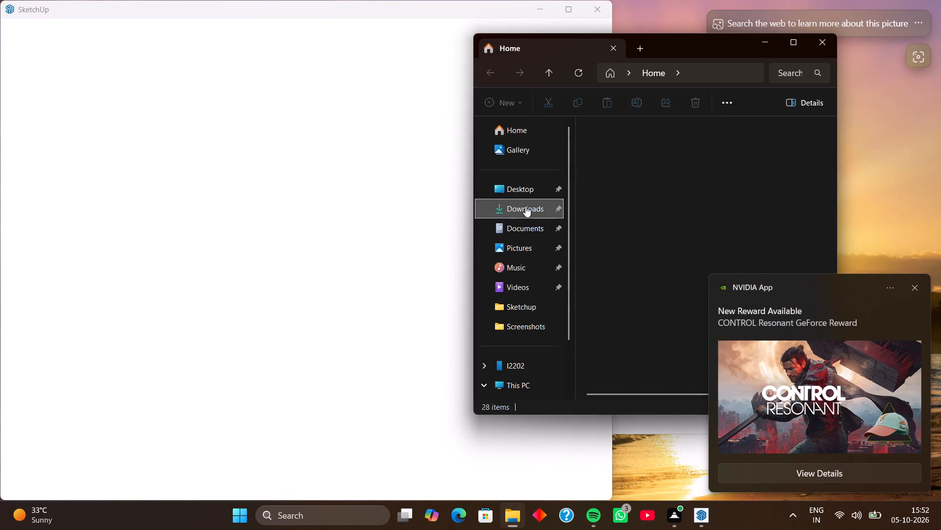
{"action": "double_click", "coordinate": [631, 161]}
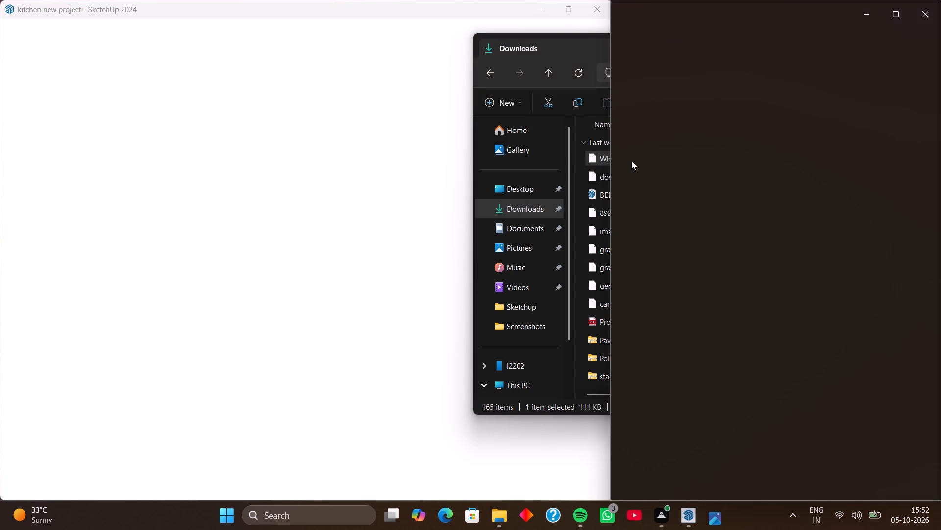
{"action": "left_click", "coordinate": [561, 48]}
{"action": "left_click", "coordinate": [825, 41]}
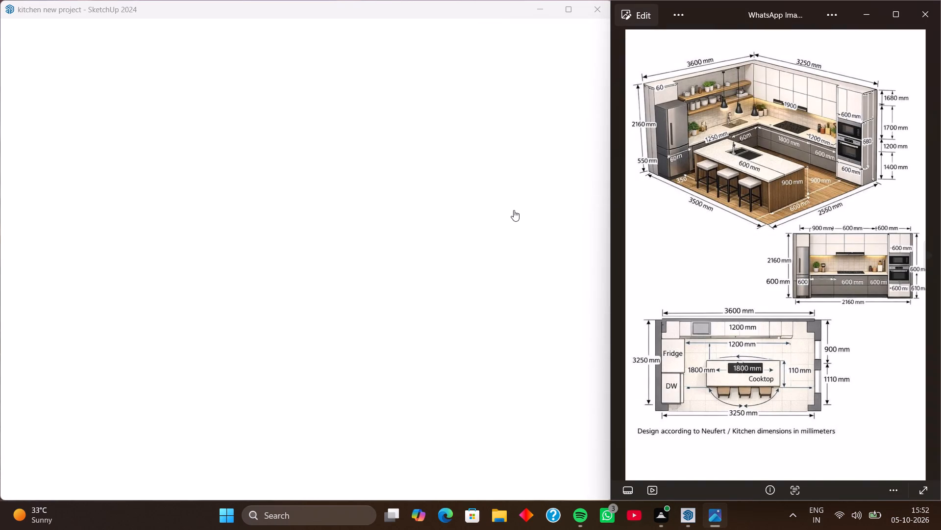
{"action": "scroll", "coordinate": [772, 152], "scroll_direction": "up", "scroll_amount": 4}
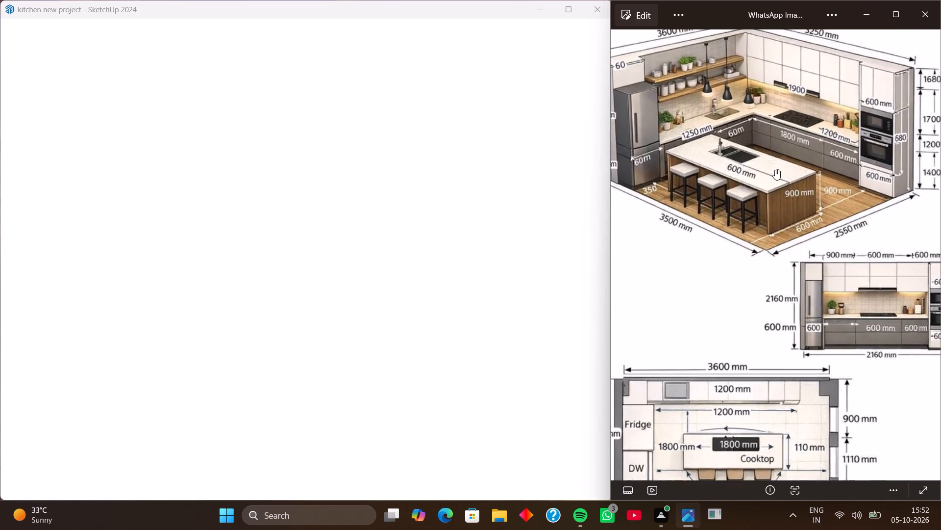
{"action": "scroll", "coordinate": [775, 169], "scroll_direction": "up", "scroll_amount": 4}
{"action": "middle_click_drag", "start_coordinate": [762, 159], "coordinate": [790, 280]}
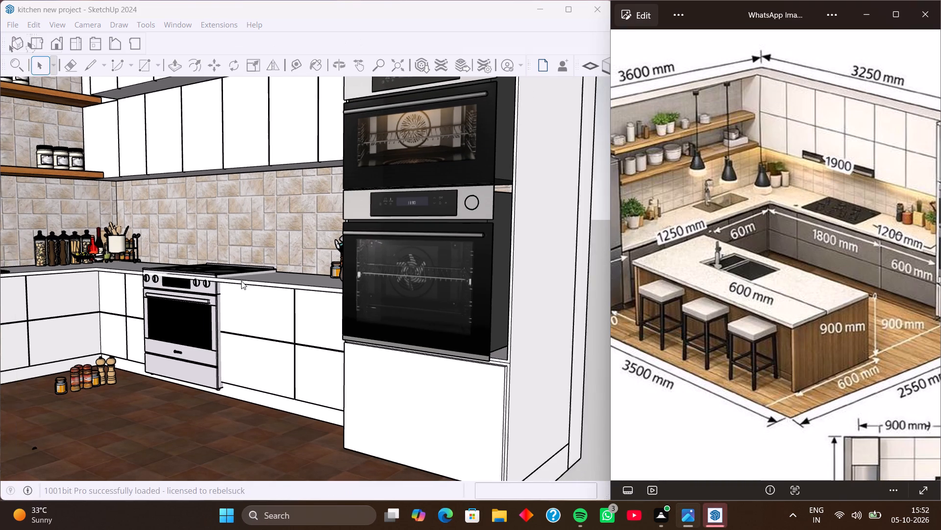
Examine the kitchen model's stove wall, oven tower and overall layout alongside the reference image.
{"action": "scroll", "coordinate": [241, 281], "scroll_direction": "down", "scroll_amount": 4}
{"action": "middle_click_drag", "start_coordinate": [241, 281], "coordinate": [308, 293]}
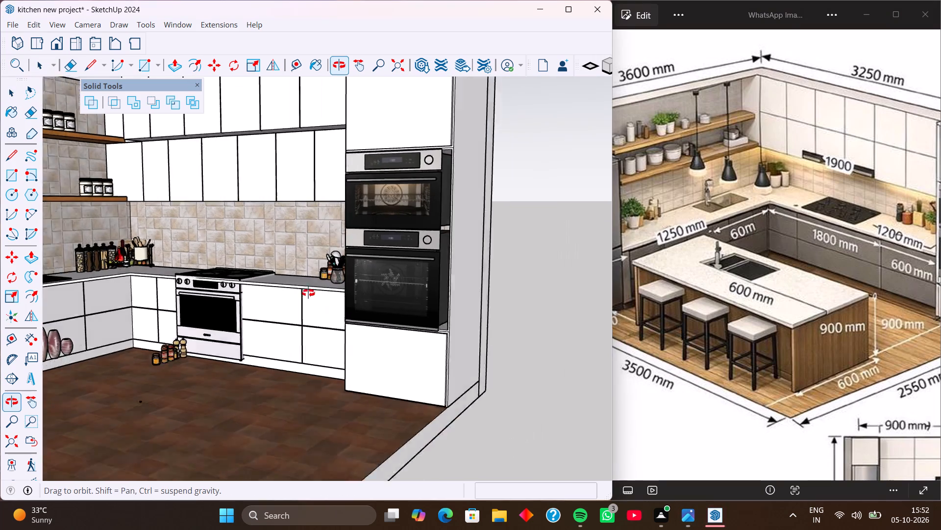
{"action": "middle_click_drag", "start_coordinate": [308, 293], "coordinate": [345, 299]}
{"action": "middle_click_drag", "start_coordinate": [348, 267], "coordinate": [423, 325]}
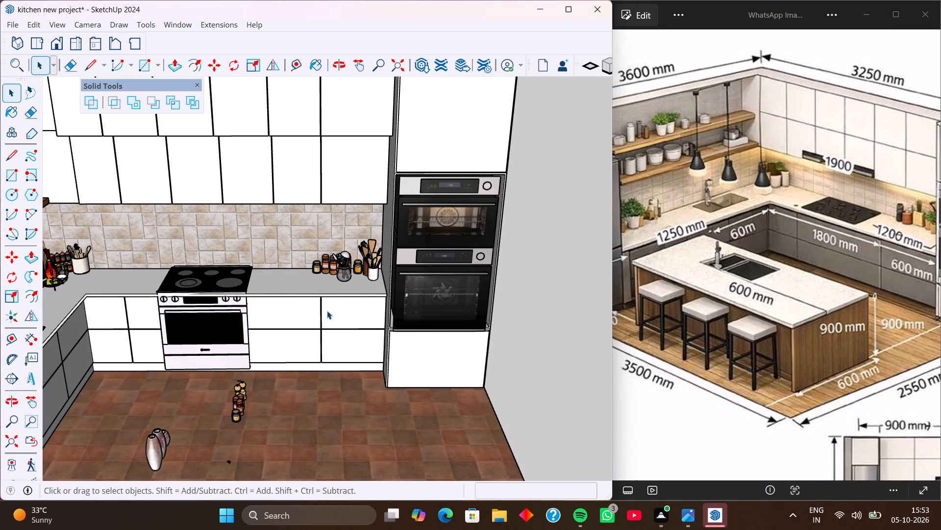
{"action": "middle_click_drag", "start_coordinate": [327, 311], "coordinate": [159, 320]}
{"action": "scroll", "coordinate": [159, 320], "scroll_direction": "down", "scroll_amount": 4}
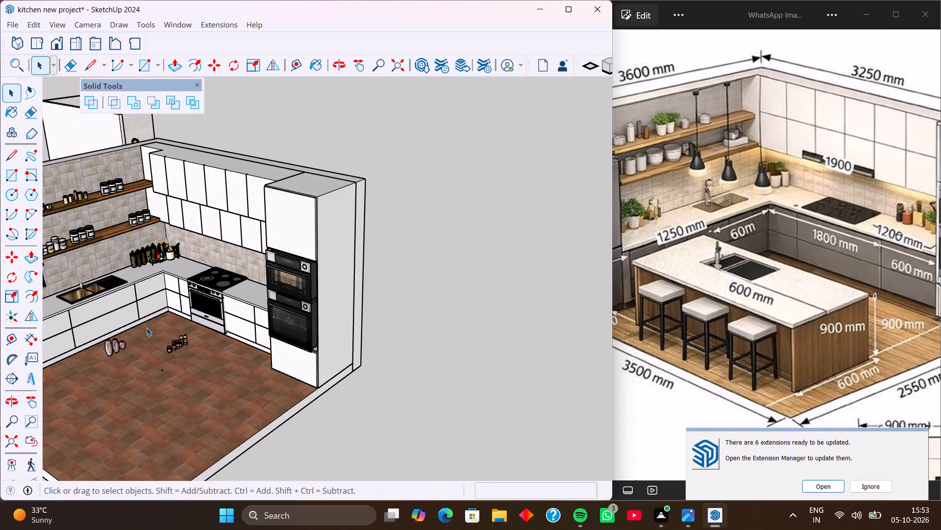
{"action": "scroll", "coordinate": [147, 327], "scroll_direction": "down", "scroll_amount": 3}
{"action": "middle_click_drag", "start_coordinate": [190, 369], "coordinate": [94, 365]}
{"action": "scroll", "coordinate": [117, 315], "scroll_direction": "up", "scroll_amount": 4}
{"action": "scroll", "coordinate": [117, 315], "scroll_direction": "down", "scroll_amount": 2}
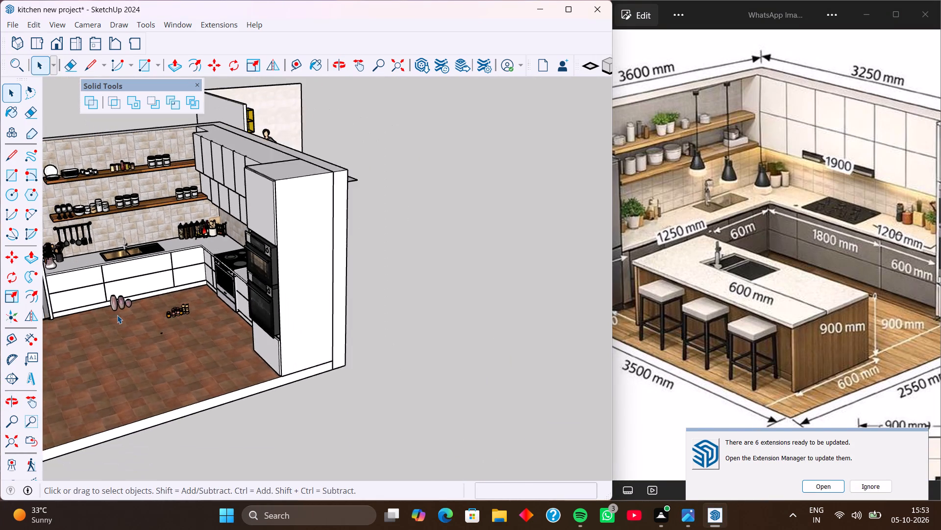
Copy the plant vase from the countertop beside the fridge onto the upper wooden shelf, between the cups and spice jars.
{"action": "scroll", "coordinate": [117, 315], "scroll_direction": "down", "scroll_amount": 1}
{"action": "middle_click_drag", "start_coordinate": [117, 294], "coordinate": [212, 273]}
{"action": "scroll", "coordinate": [171, 238], "scroll_direction": "up", "scroll_amount": 3}
{"action": "middle_click_drag", "start_coordinate": [192, 262], "coordinate": [136, 271]}
{"action": "scroll", "coordinate": [137, 271], "scroll_direction": "up", "scroll_amount": 1}
{"action": "scroll", "coordinate": [151, 230], "scroll_direction": "up", "scroll_amount": 9}
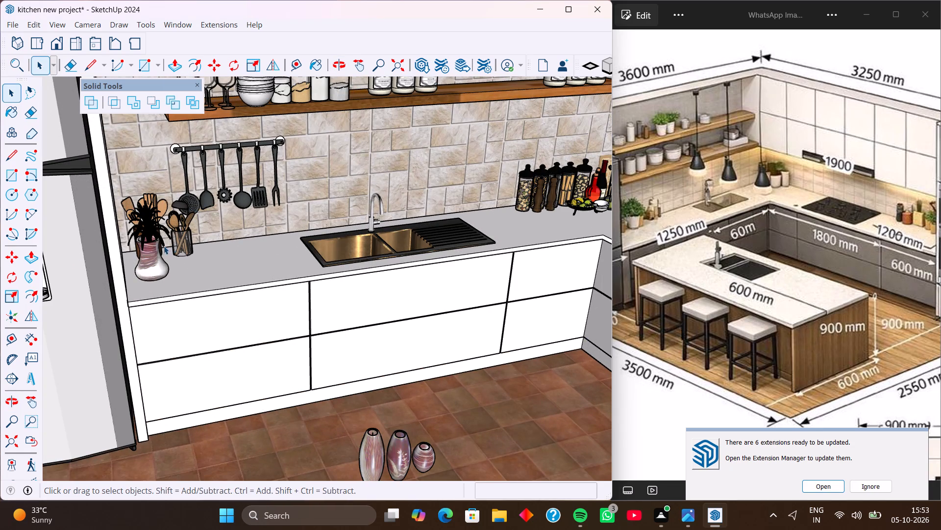
{"action": "left_click", "coordinate": [157, 254]}
{"action": "key", "text": "m"}
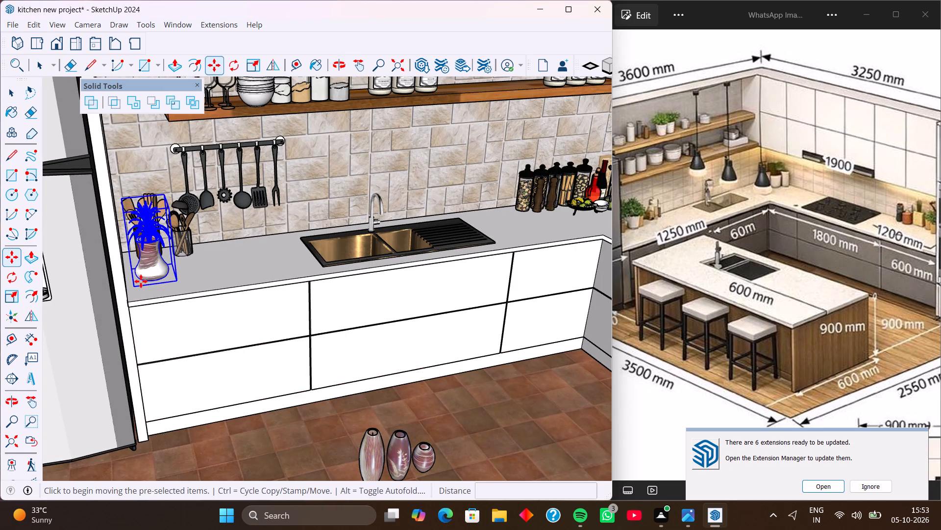
{"action": "left_click", "coordinate": [136, 285]}
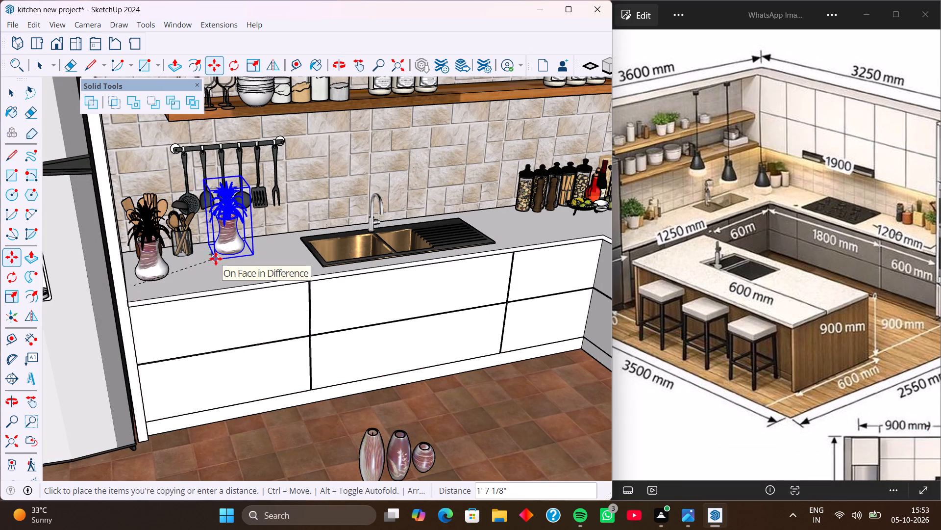
{"action": "scroll", "coordinate": [247, 183], "scroll_direction": "down", "scroll_amount": 3}
{"action": "middle_click_drag", "start_coordinate": [236, 144], "coordinate": [250, 260]}
{"action": "middle_click_drag", "start_coordinate": [212, 164], "coordinate": [281, 313], "text": "shift"}
{"action": "middle_click_drag", "start_coordinate": [281, 288], "coordinate": [264, 175]}
{"action": "scroll", "coordinate": [291, 164], "scroll_direction": "up", "scroll_amount": 3}
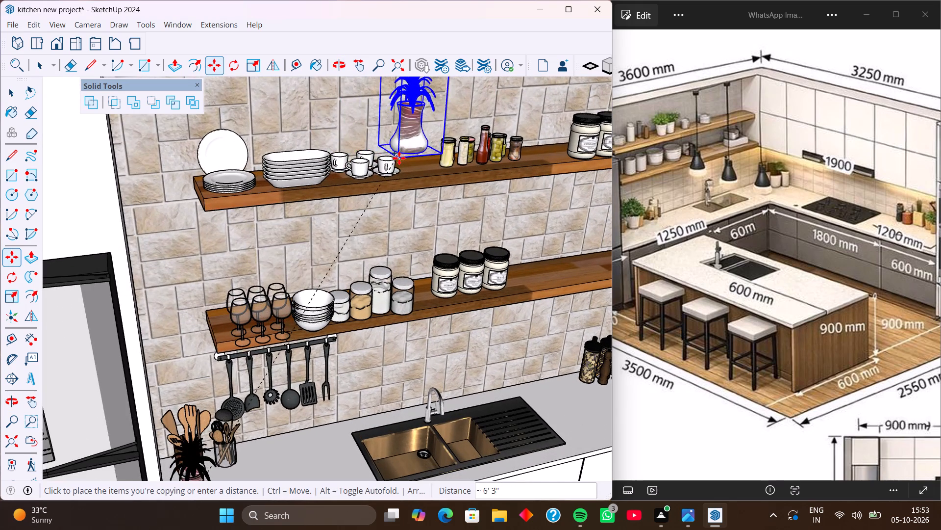
{"action": "left_click", "coordinate": [409, 171]}
{"action": "scroll", "coordinate": [270, 257], "scroll_direction": "down", "scroll_amount": 4}
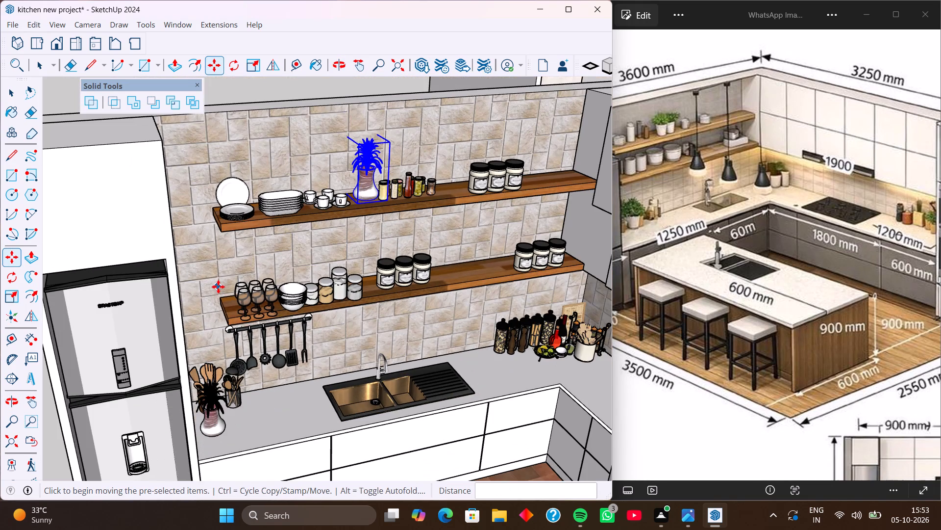
{"action": "key", "text": "space"}
{"action": "scroll", "coordinate": [207, 294], "scroll_direction": "down", "scroll_amount": 9}
{"action": "left_click", "coordinate": [127, 193]}
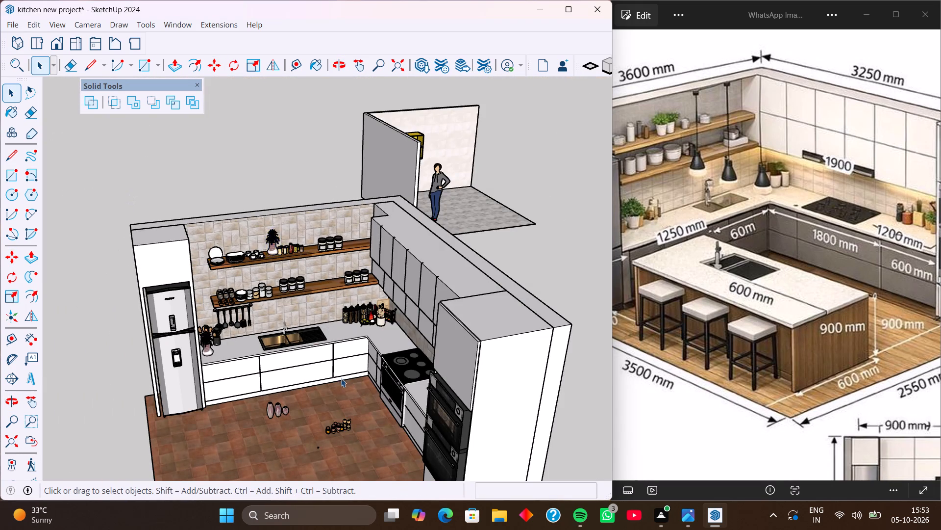
Delete the separate small room with the standing figure and wall shelf next to the kitchen.
{"action": "scroll", "coordinate": [327, 376], "scroll_direction": "down", "scroll_amount": 10}
{"action": "middle_click_drag", "start_coordinate": [262, 396], "coordinate": [235, 365]}
{"action": "middle_click_drag", "start_coordinate": [311, 356], "coordinate": [248, 366]}
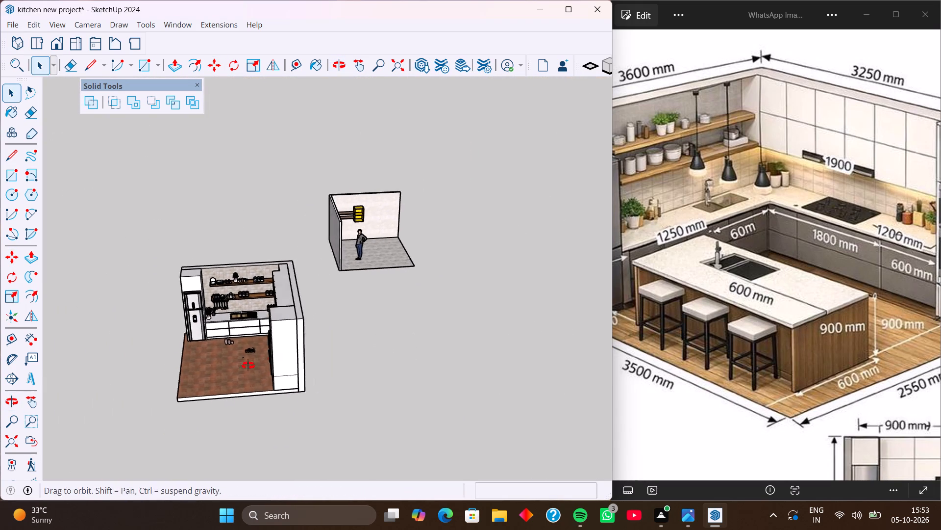
{"action": "middle_click_drag", "start_coordinate": [248, 366], "coordinate": [241, 366]}
{"action": "left_click_drag", "start_coordinate": [332, 166], "coordinate": [463, 293]}
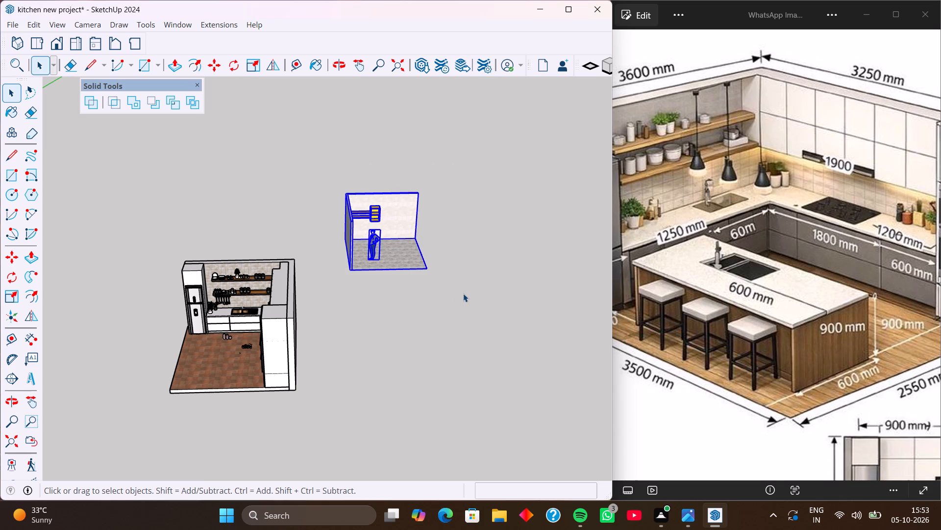
{"action": "key", "text": "Delete"}
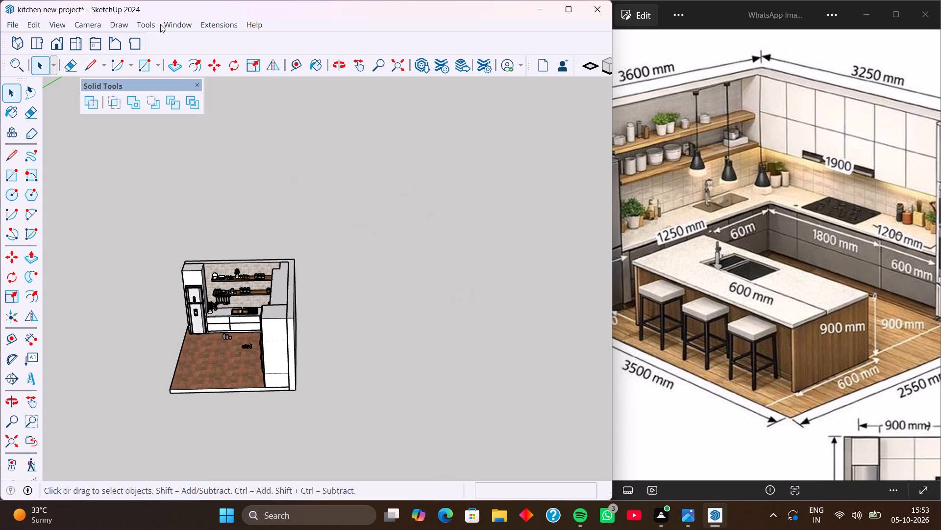
Open 3D Warehouse and search the models for "bed".
{"action": "left_click", "coordinate": [180, 23]}
{"action": "left_click", "coordinate": [244, 119]}
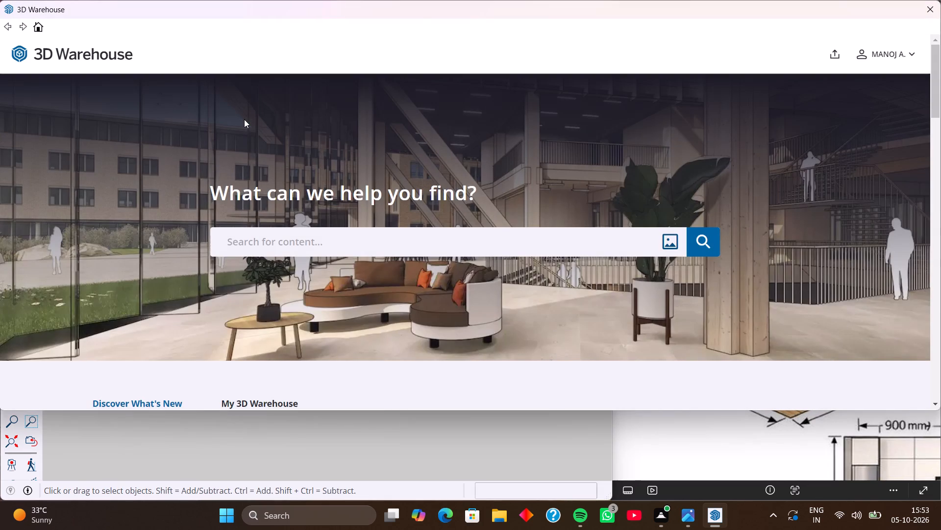
{"action": "left_click", "coordinate": [328, 246]}
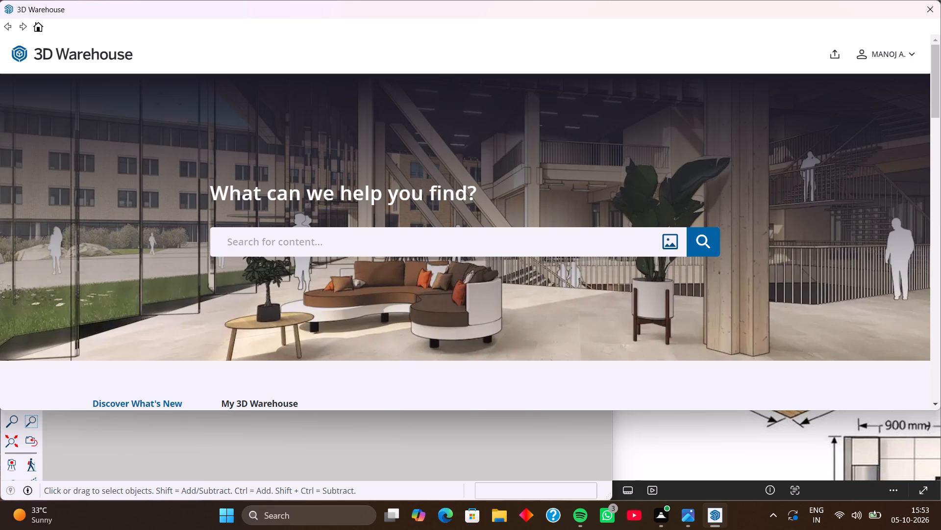
{"action": "type", "text": "bed"}
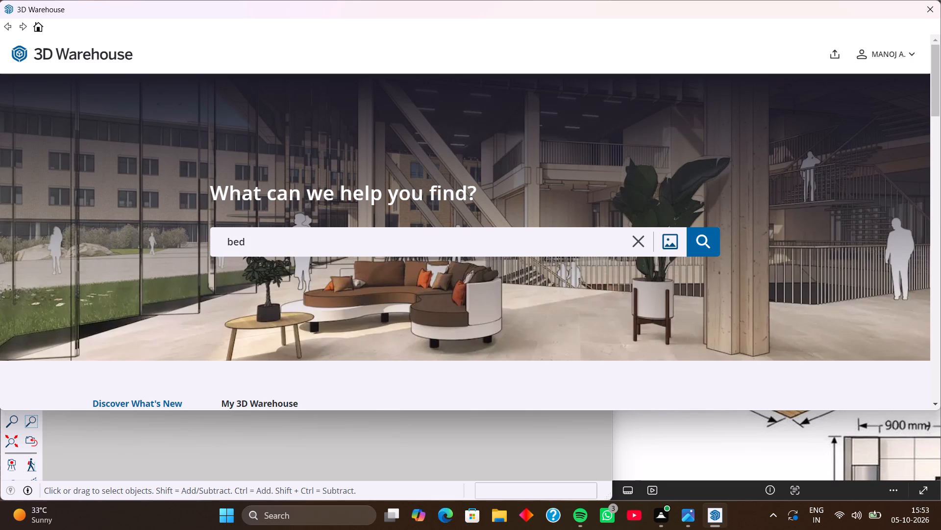
{"action": "key", "text": "Return"}
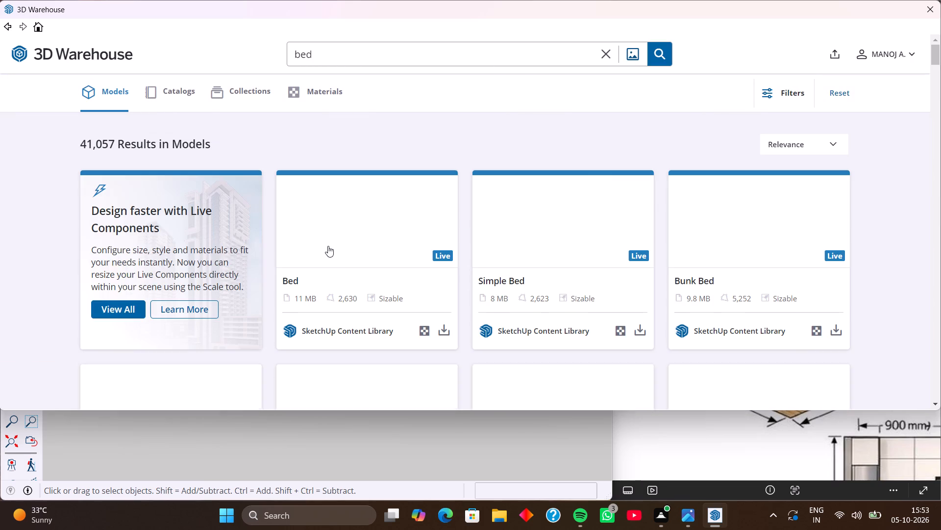
Load the 49 MB "beddđ" bed set with rug and nightstands from 3D Warehouse directly into the model.
{"action": "scroll", "coordinate": [455, 270], "scroll_direction": "down", "scroll_amount": 1}
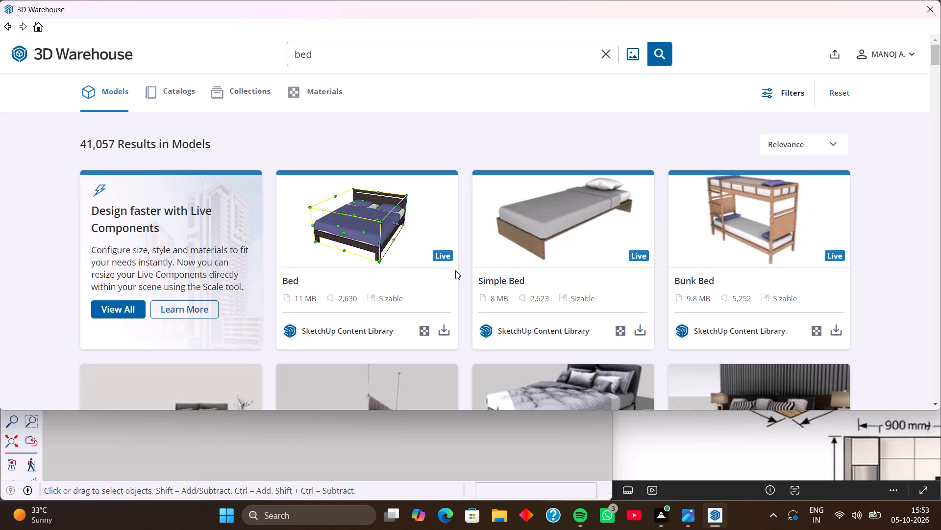
{"action": "scroll", "coordinate": [455, 270], "scroll_direction": "down", "scroll_amount": 2}
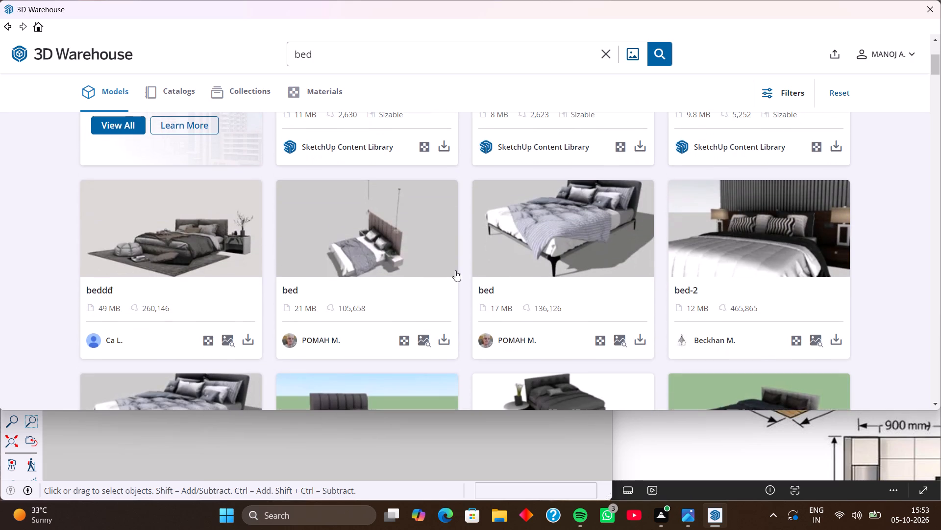
{"action": "scroll", "coordinate": [455, 270], "scroll_direction": "down", "scroll_amount": 2}
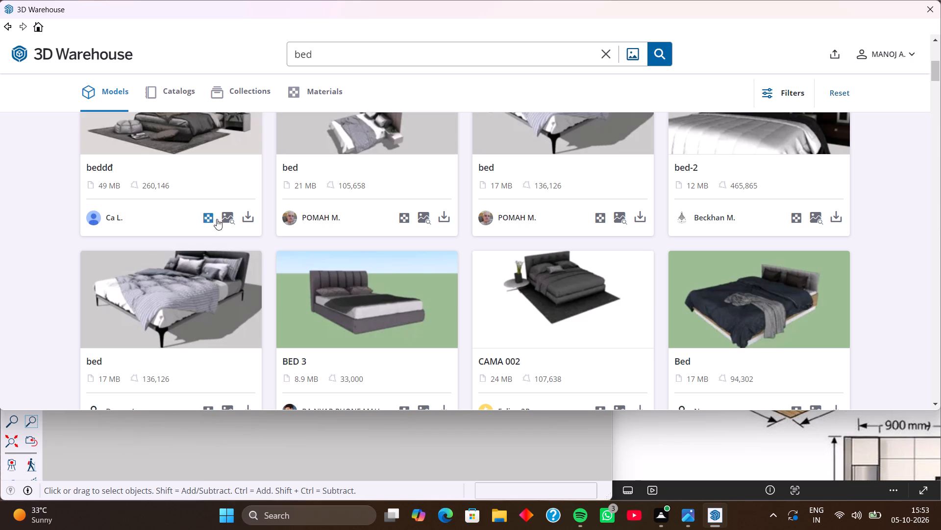
{"action": "scroll", "coordinate": [147, 238], "scroll_direction": "up", "scroll_amount": 1}
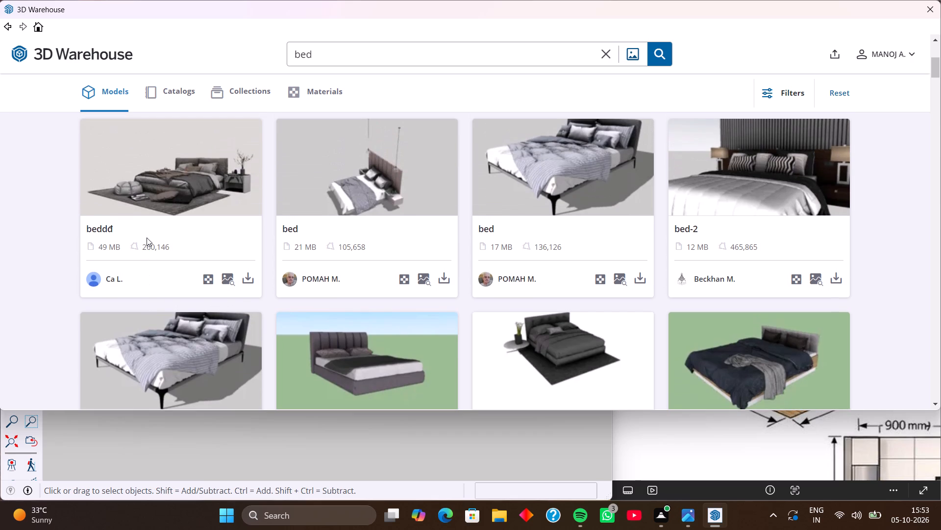
{"action": "left_click", "coordinate": [251, 276]}
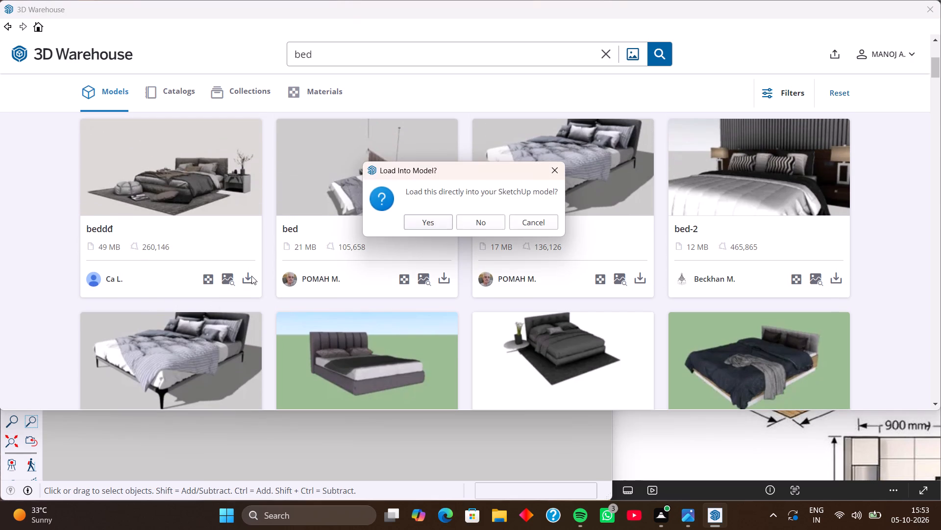
{"action": "left_click", "coordinate": [439, 219]}
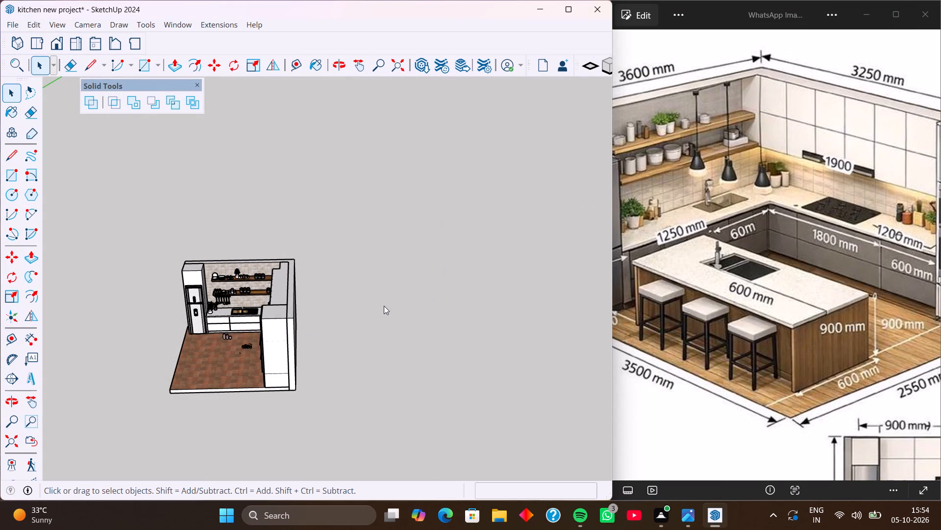
{"action": "scroll", "coordinate": [384, 306], "scroll_direction": "down", "scroll_amount": 2}
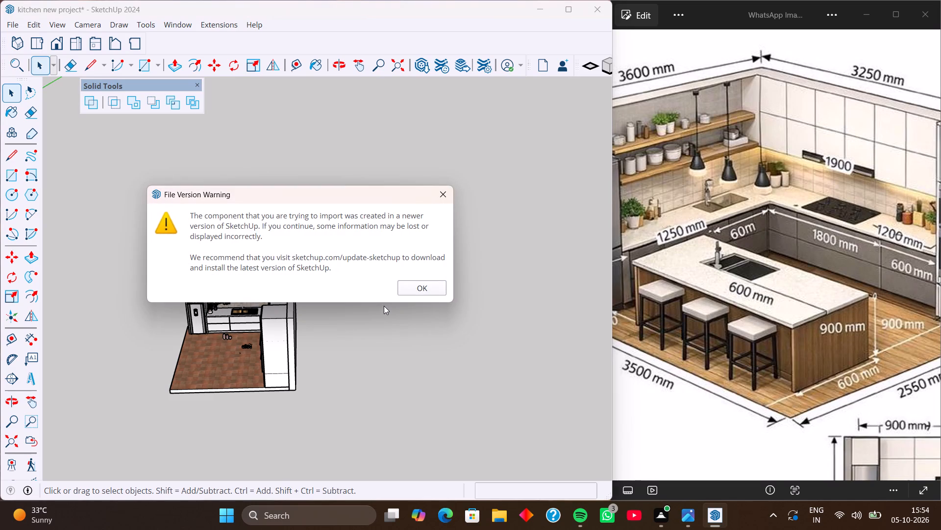
{"action": "left_click", "coordinate": [404, 292]}
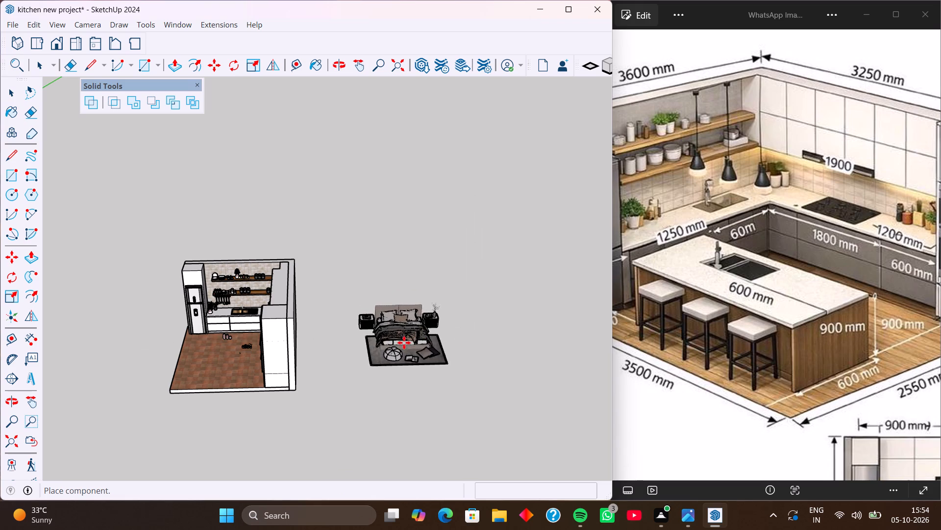
Place the imported bed set on the empty ground well away from the kitchen.
{"action": "scroll", "coordinate": [404, 343], "scroll_direction": "down", "scroll_amount": 8}
{"action": "middle_click_drag", "start_coordinate": [212, 416], "coordinate": [250, 335]}
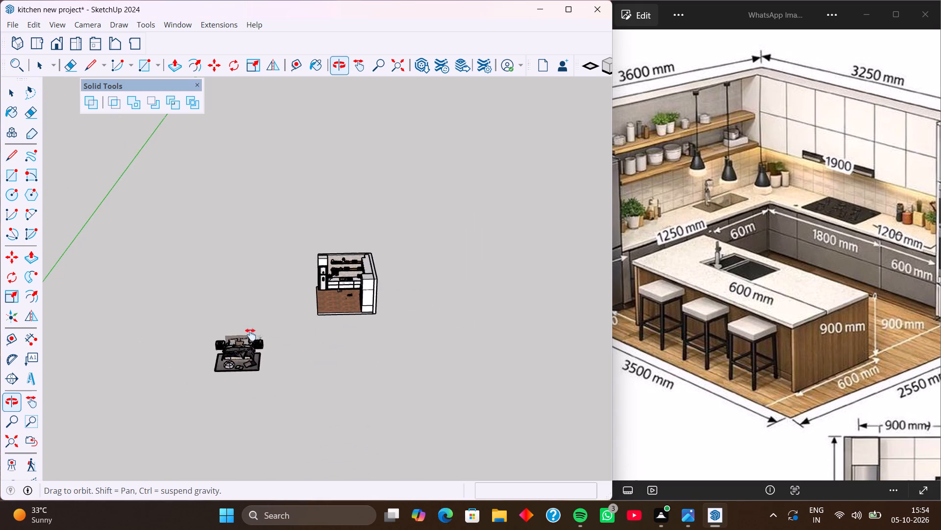
{"action": "middle_click_drag", "start_coordinate": [250, 335], "coordinate": [357, 182]}
{"action": "scroll", "coordinate": [245, 324], "scroll_direction": "down", "scroll_amount": 3}
{"action": "middle_click_drag", "start_coordinate": [219, 354], "coordinate": [380, 219], "text": "shift"}
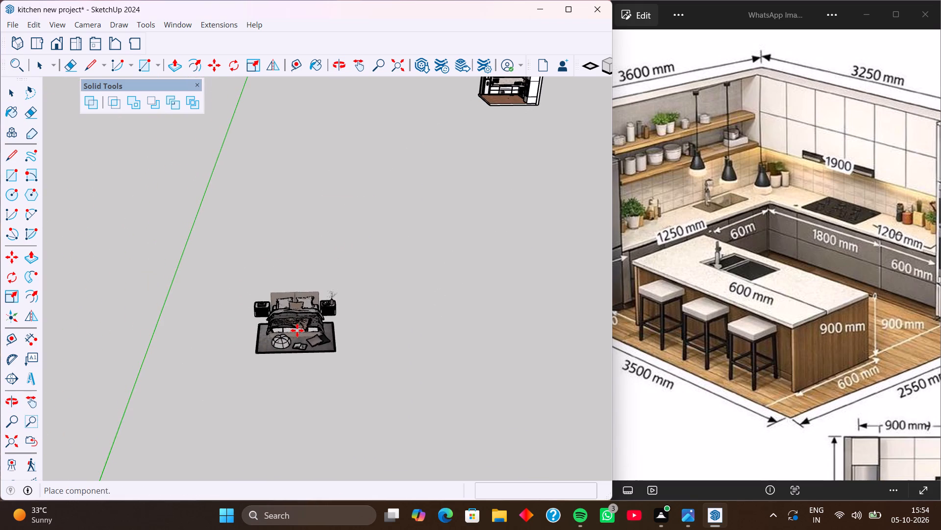
{"action": "scroll", "coordinate": [283, 337], "scroll_direction": "up", "scroll_amount": 4}
{"action": "left_click", "coordinate": [236, 344]}
{"action": "middle_click_drag", "start_coordinate": [267, 347], "coordinate": [272, 294]}
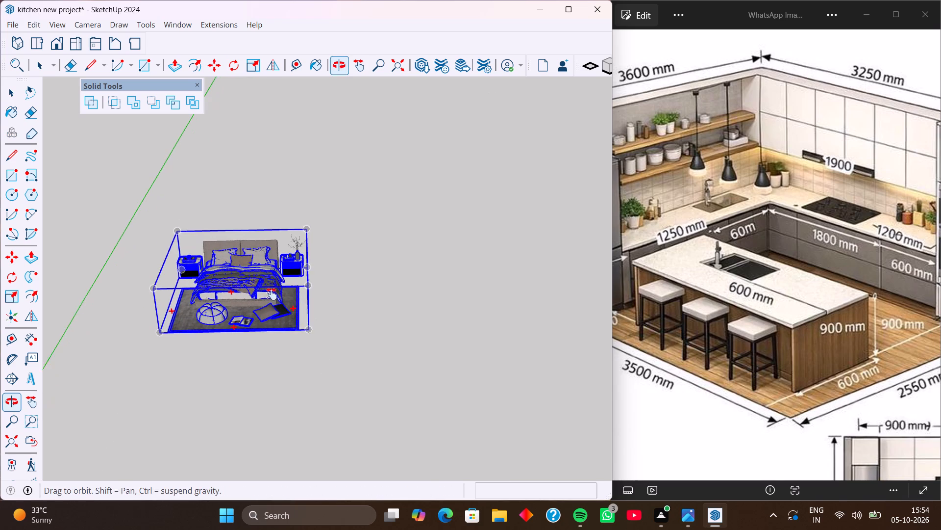
Save the imported bed set component to the Desktop as the SketchUp model BED_01.
{"action": "middle_click_drag", "start_coordinate": [272, 294], "coordinate": [272, 291]}
{"action": "middle_click_drag", "start_coordinate": [272, 302], "coordinate": [272, 330]}
{"action": "right_click", "coordinate": [246, 267]}
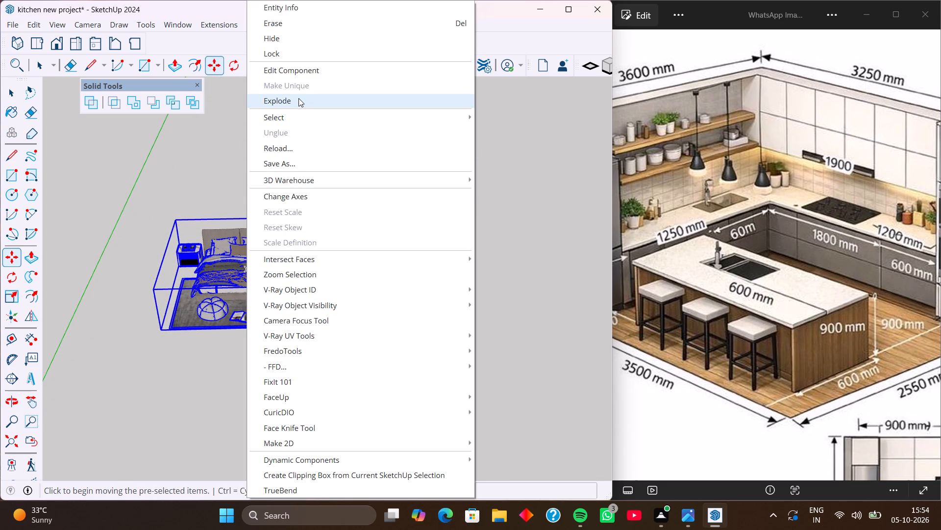
{"action": "left_click", "coordinate": [317, 165]}
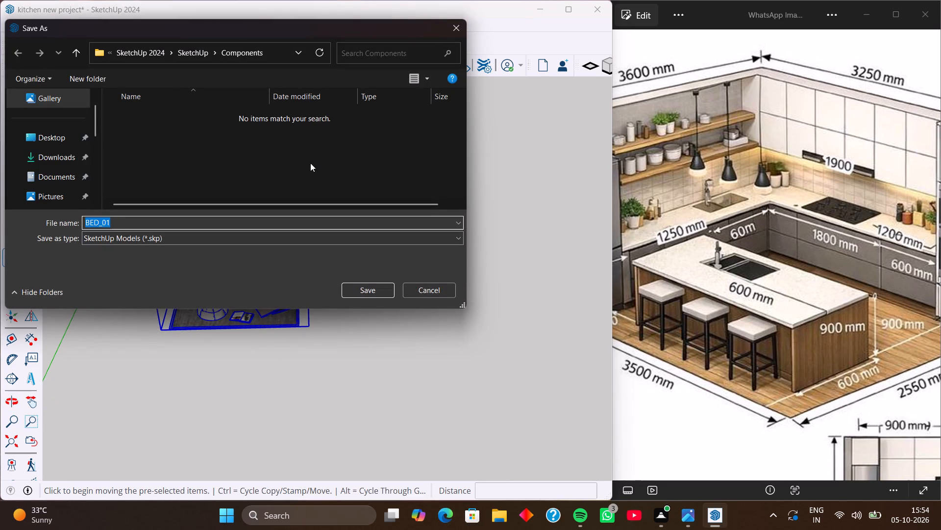
{"action": "scroll", "coordinate": [59, 139], "scroll_direction": "up", "scroll_amount": 4}
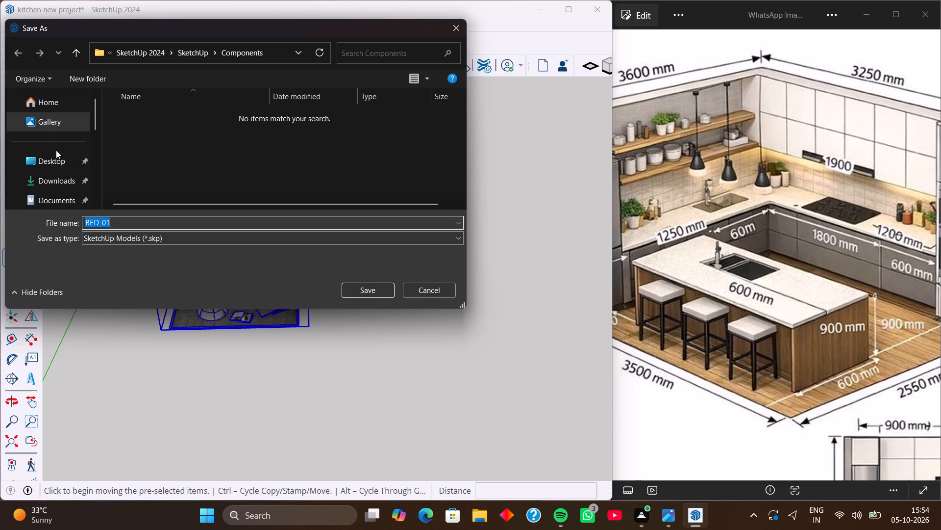
{"action": "left_click", "coordinate": [52, 157]}
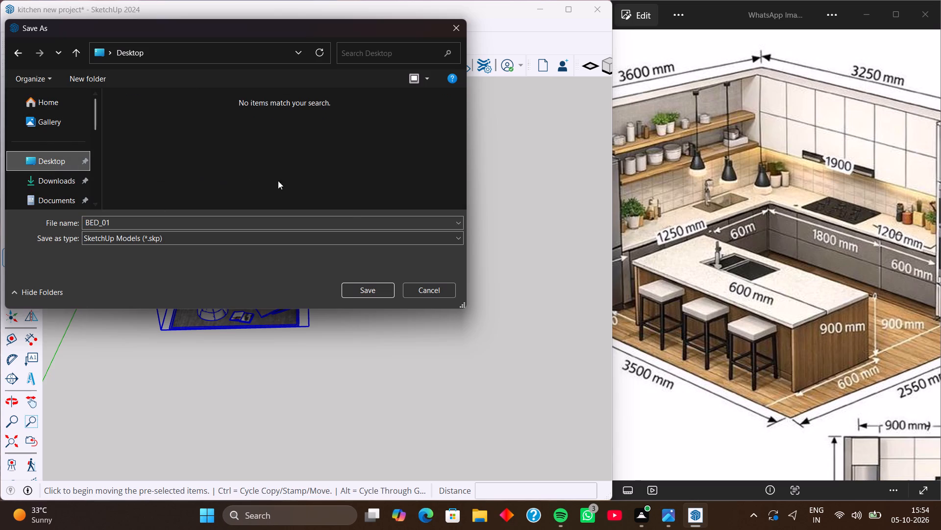
{"action": "left_click", "coordinate": [380, 289]}
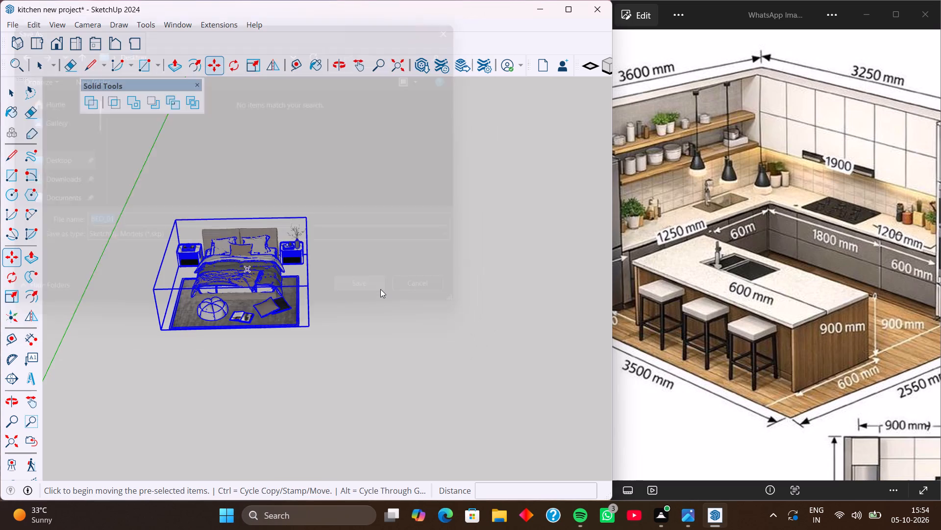
Copy the bed set along the red axis, about 16' 10" away from the original.
{"action": "key", "text": "m"}
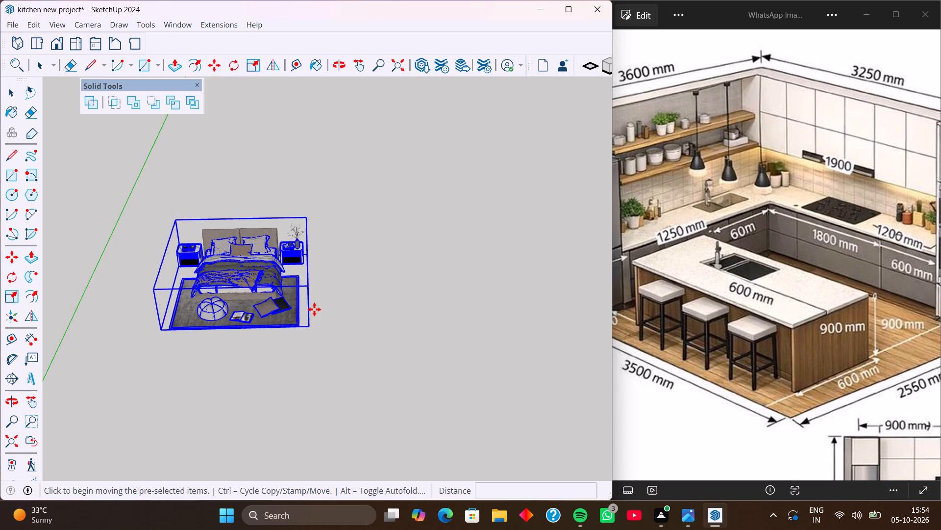
{"action": "left_click", "coordinate": [159, 327]}
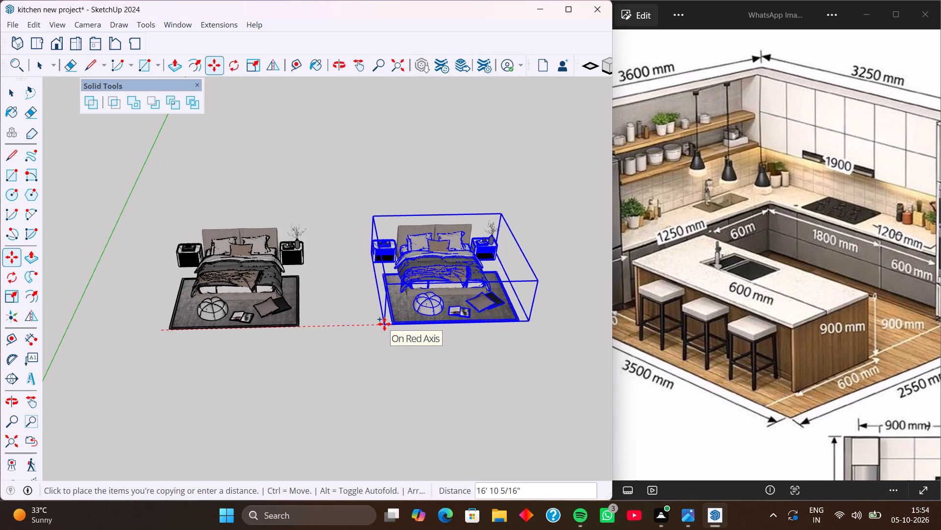
{"action": "left_click", "coordinate": [384, 324]}
{"action": "scroll", "coordinate": [319, 295], "scroll_direction": "down", "scroll_amount": 2}
{"action": "middle_click_drag", "start_coordinate": [319, 295], "coordinate": [221, 298], "text": "shift"}
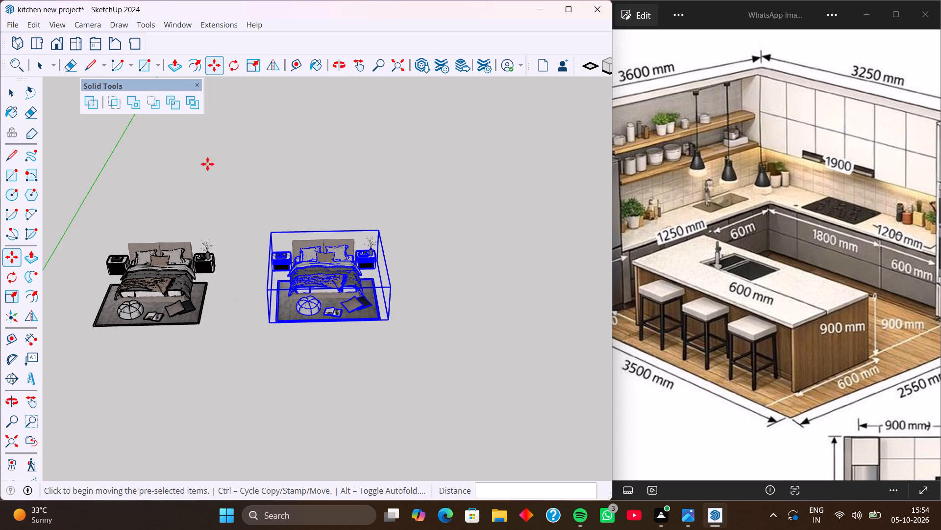
Display the V-Ray Utilities and V-Ray Objects tool sets and place V-Ray Objects above the bed sets.
{"action": "right_click", "coordinate": [275, 26]}
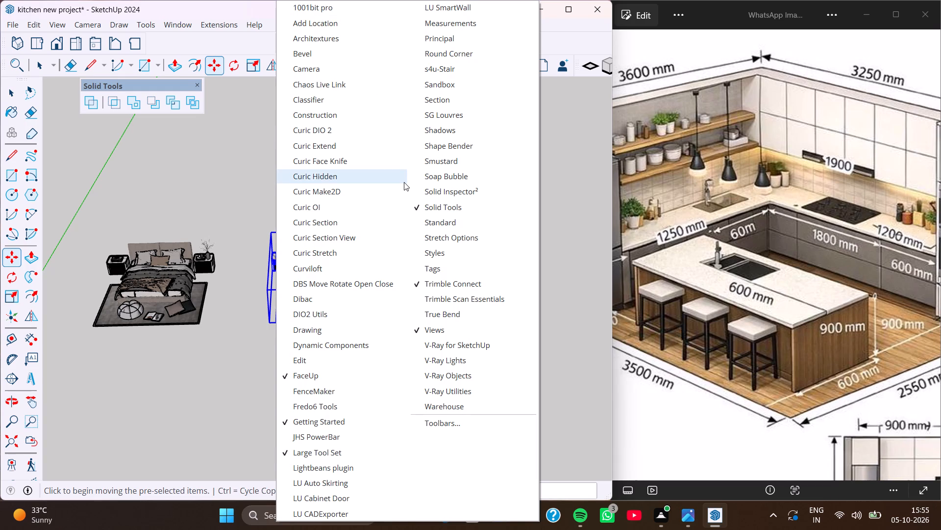
{"action": "left_click", "coordinate": [483, 383]}
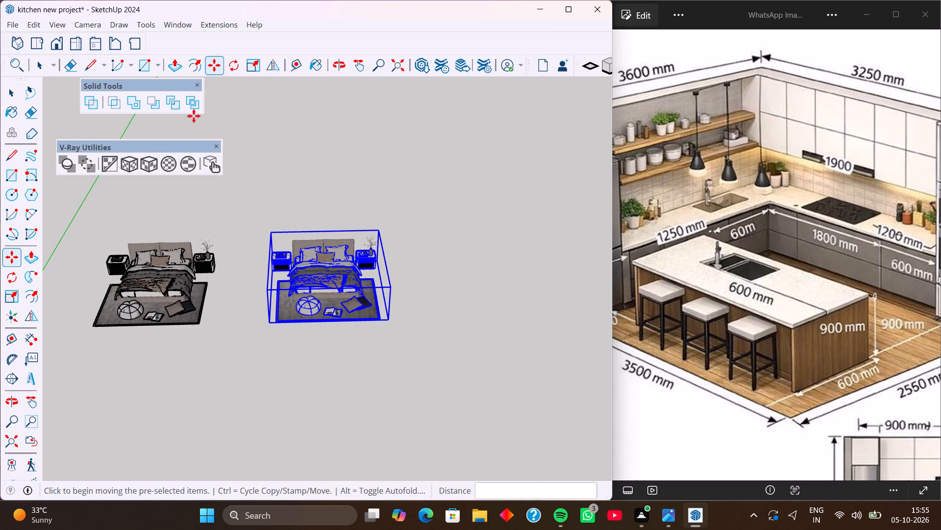
{"action": "right_click", "coordinate": [277, 27]}
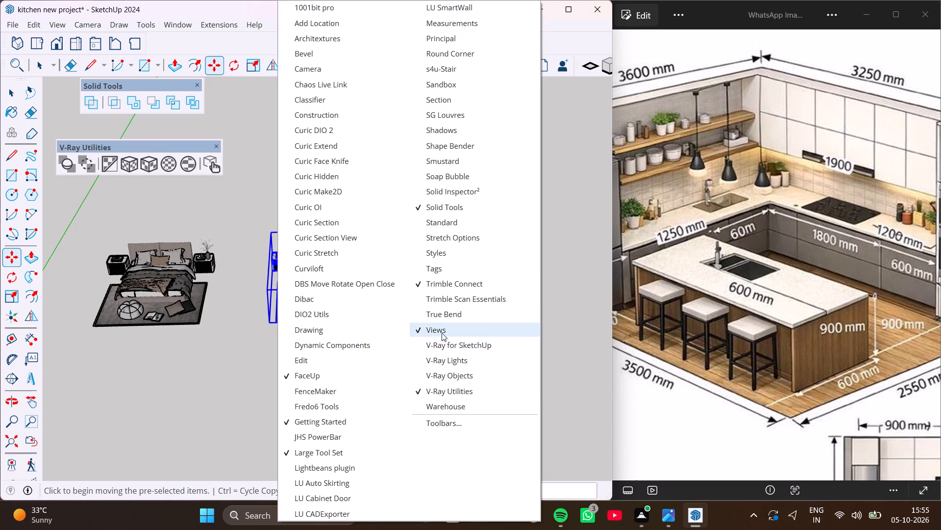
{"action": "left_click", "coordinate": [480, 376]}
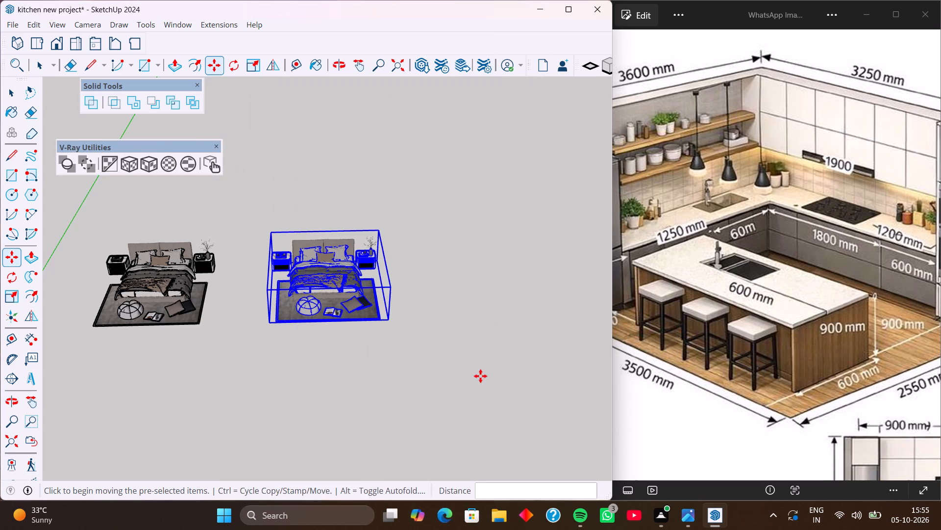
{"action": "left_click_drag", "start_coordinate": [152, 99], "coordinate": [364, 107]}
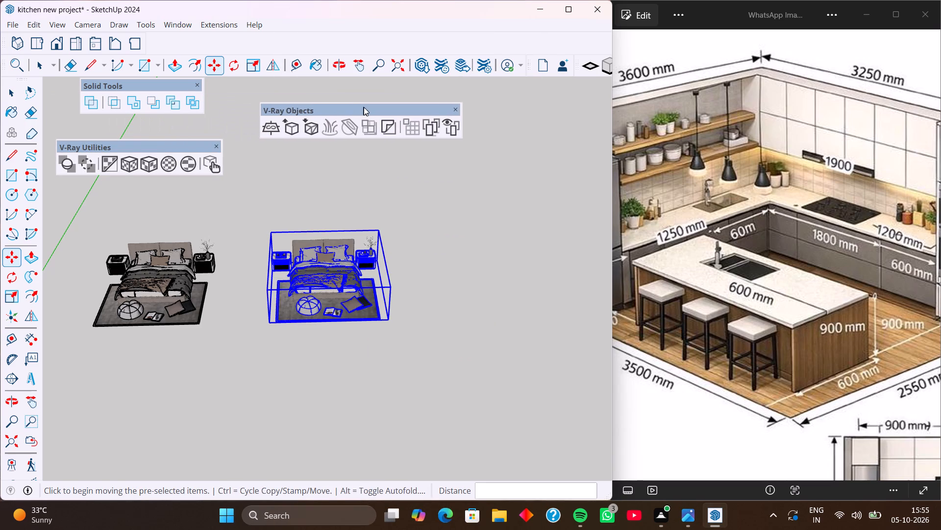
{"action": "left_click_drag", "start_coordinate": [364, 107], "coordinate": [365, 107]}
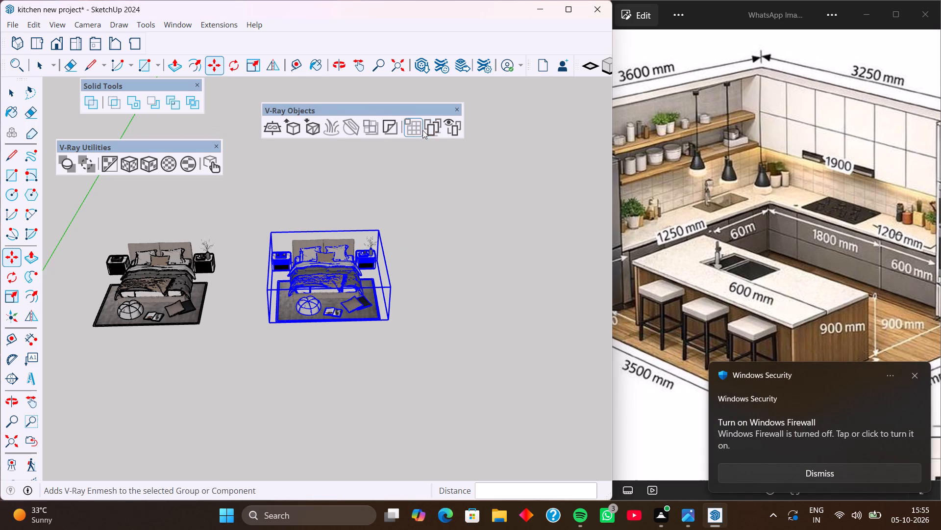
{"action": "left_click", "coordinate": [392, 130]}
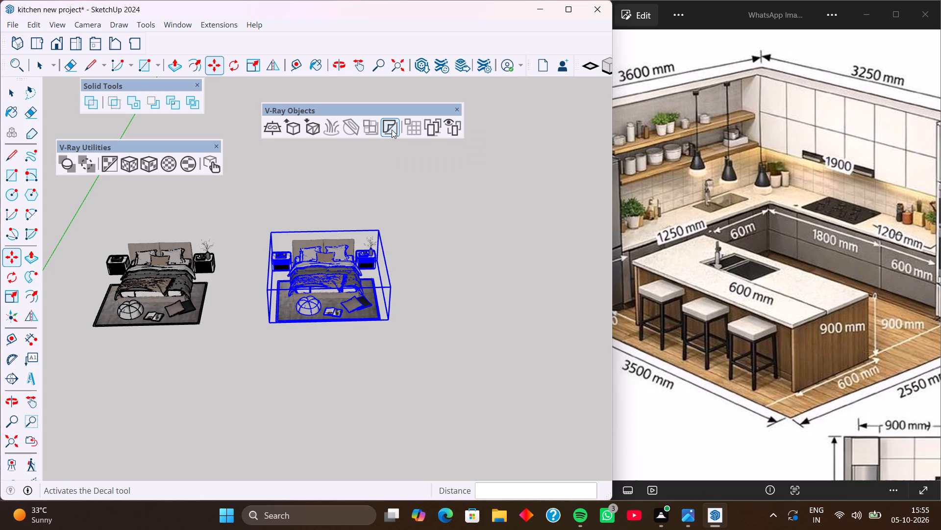
{"action": "key", "text": "space"}
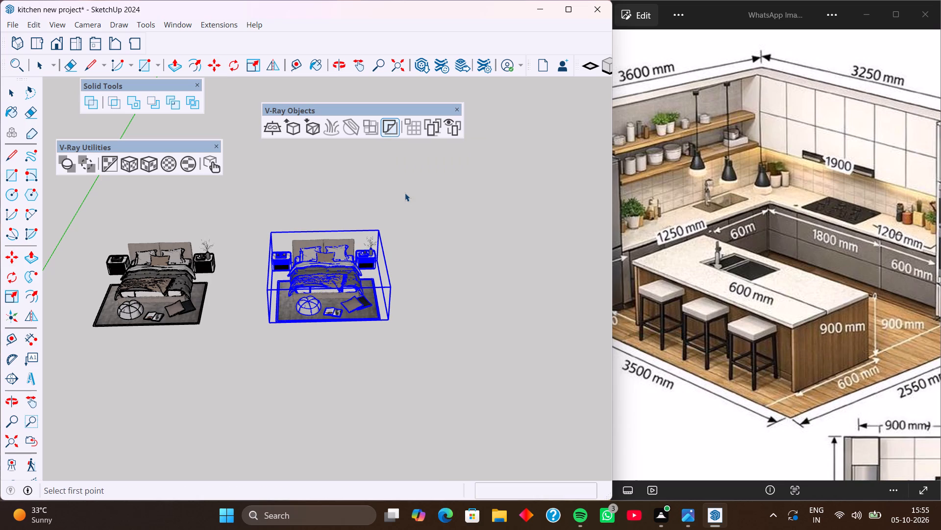
Export the copied bed set as V-Ray proxy mesh proxy.vrmesh on the Desktop with 1000 preview faces, replacing the object with the proxy.
{"action": "left_click", "coordinate": [294, 129]}
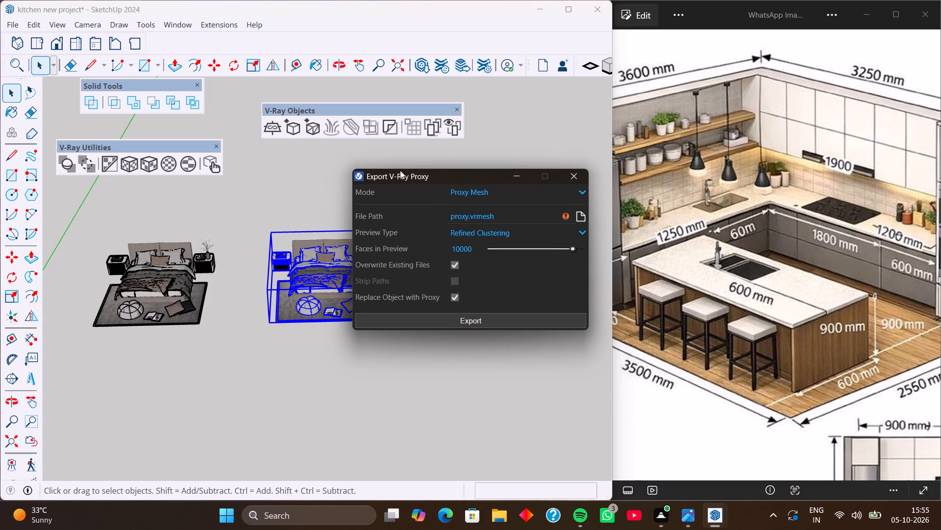
{"action": "left_click", "coordinate": [583, 215]}
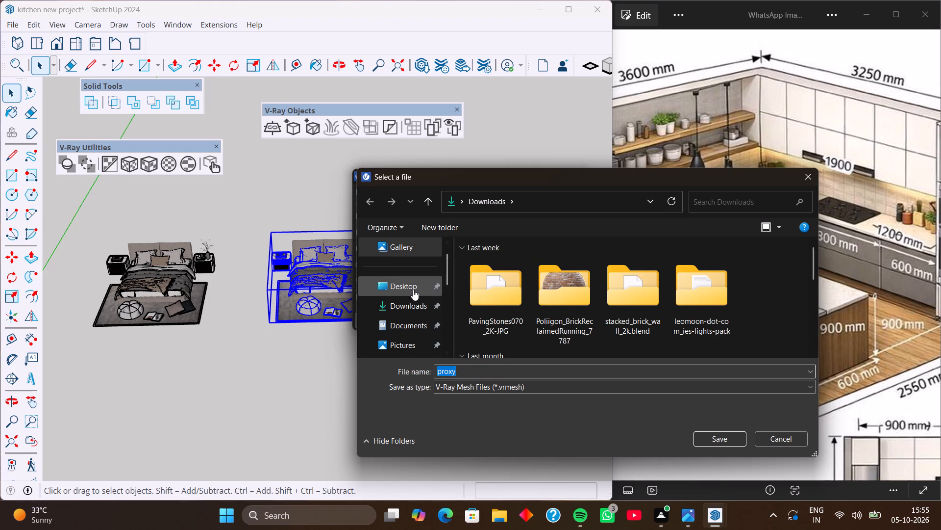
{"action": "left_click", "coordinate": [412, 290]}
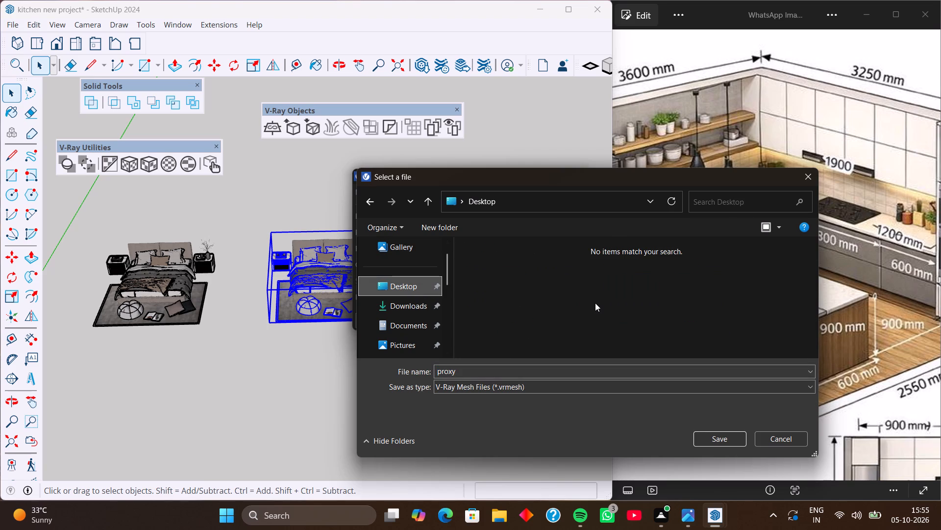
{"action": "left_click", "coordinate": [716, 440]}
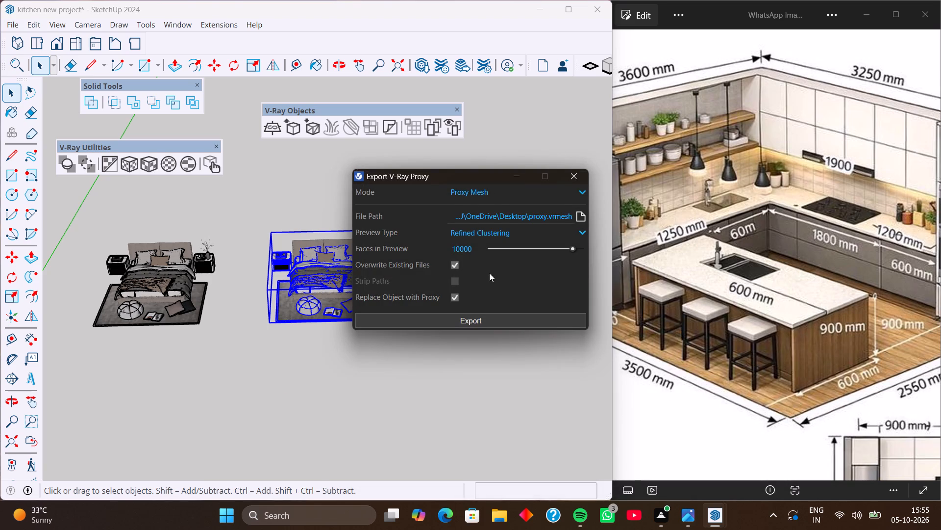
{"action": "left_click", "coordinate": [474, 249]}
{"action": "key", "text": "BackSpace"}
{"action": "key", "text": "Return"}
{"action": "left_click", "coordinate": [496, 322]}
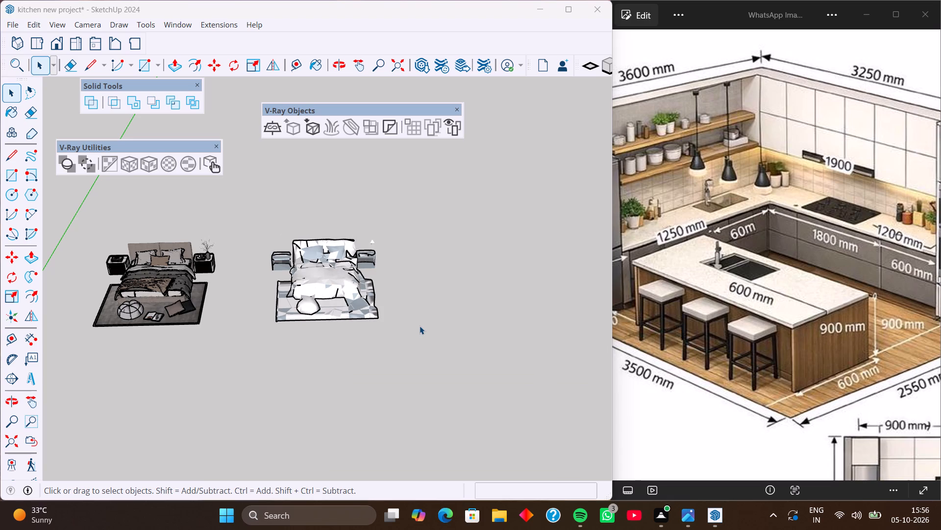
Save the bed set proxy component to the Desktop as a SketchUp model named proxy.
{"action": "left_click", "coordinate": [343, 286]}
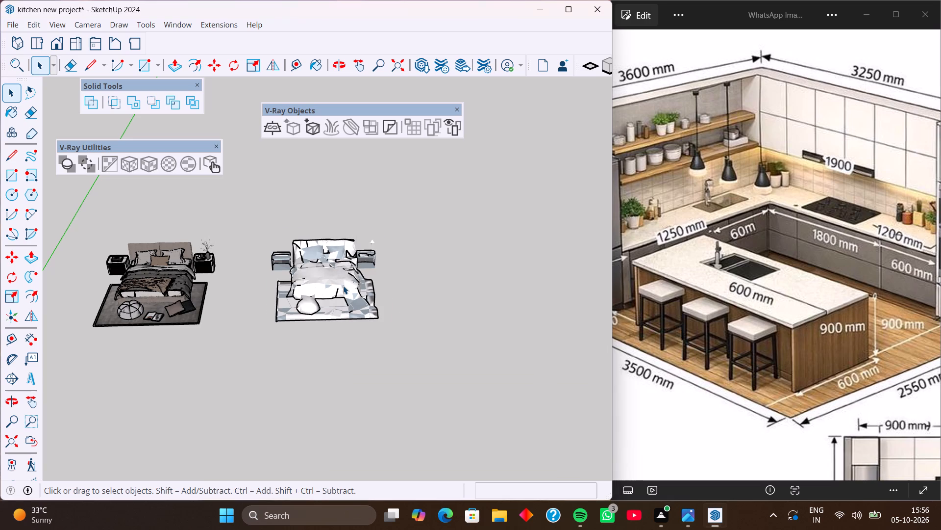
{"action": "right_click", "coordinate": [343, 286]}
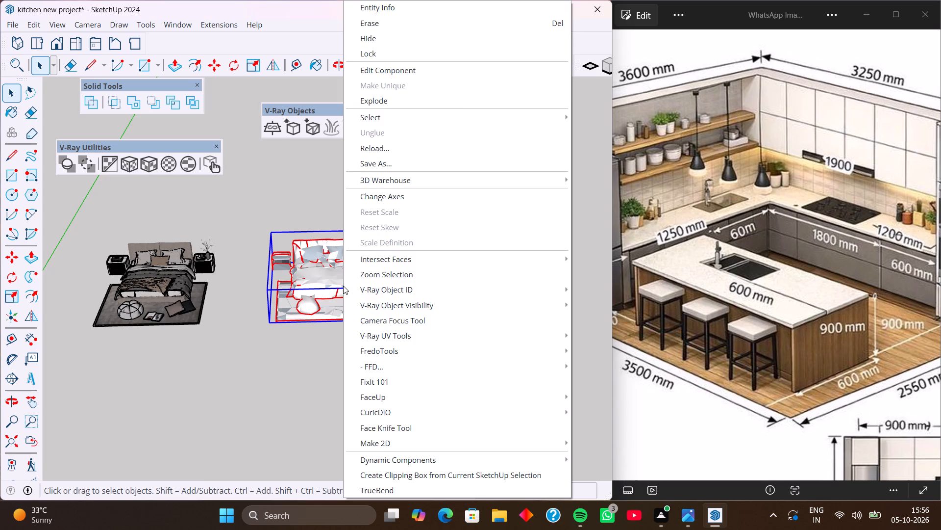
{"action": "left_click", "coordinate": [407, 162]}
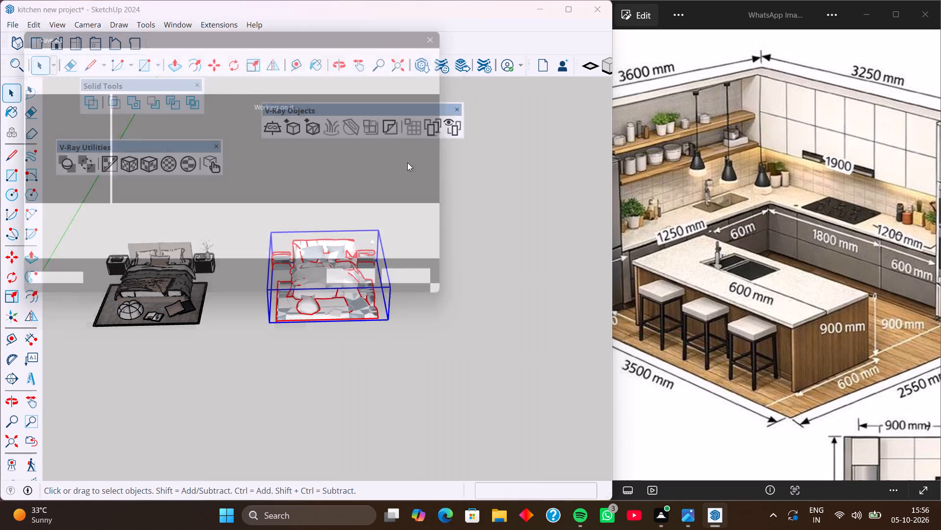
{"action": "left_click", "coordinate": [61, 142]}
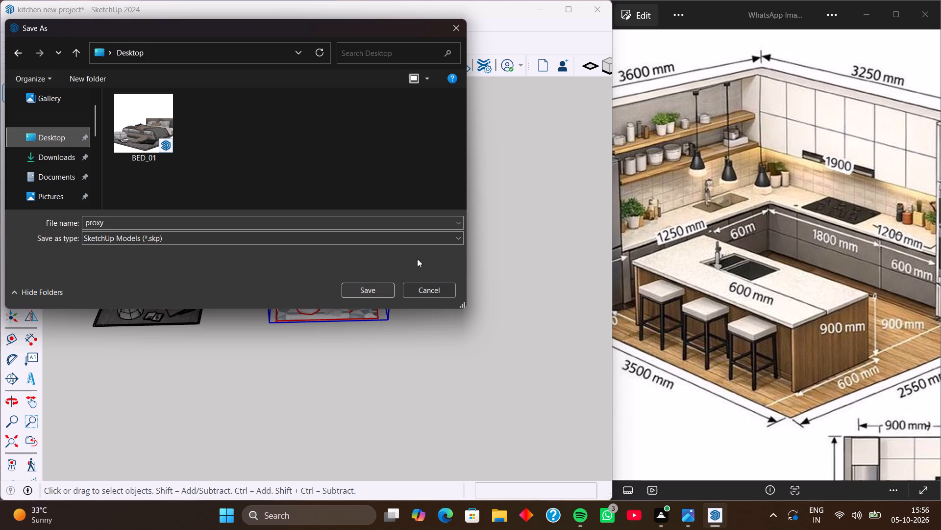
{"action": "left_click", "coordinate": [458, 236]}
{"action": "left_click", "coordinate": [458, 236]}
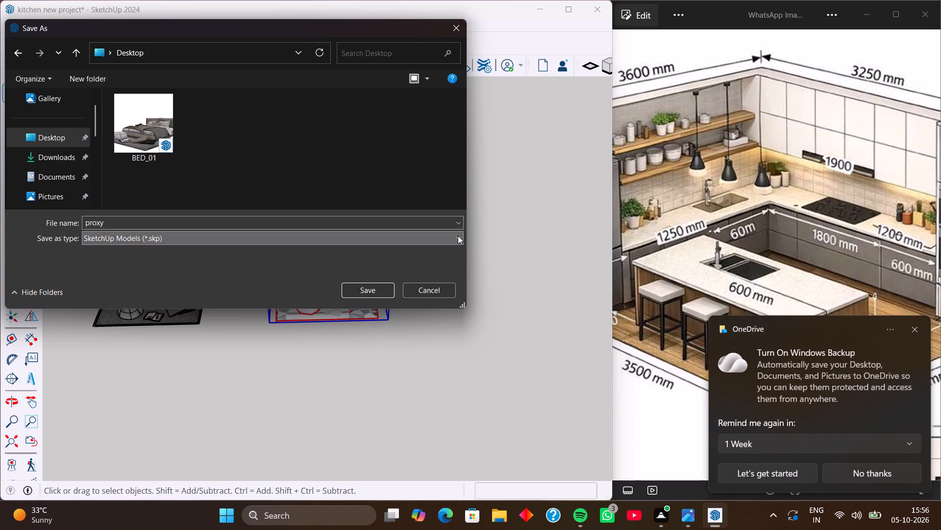
{"action": "left_click", "coordinate": [367, 290]}
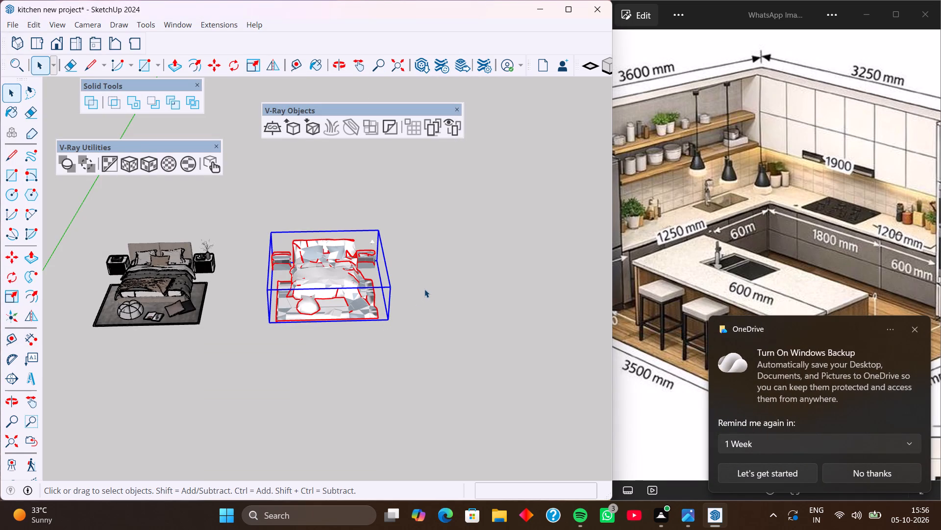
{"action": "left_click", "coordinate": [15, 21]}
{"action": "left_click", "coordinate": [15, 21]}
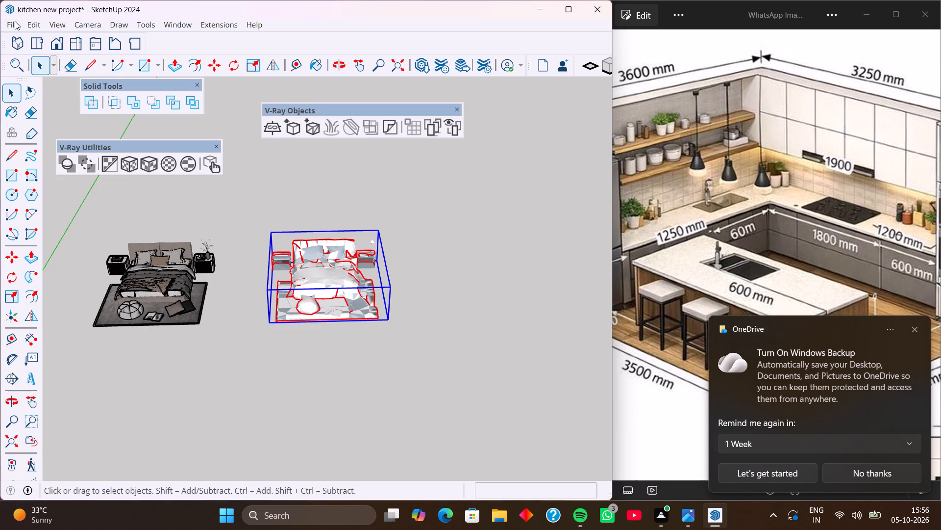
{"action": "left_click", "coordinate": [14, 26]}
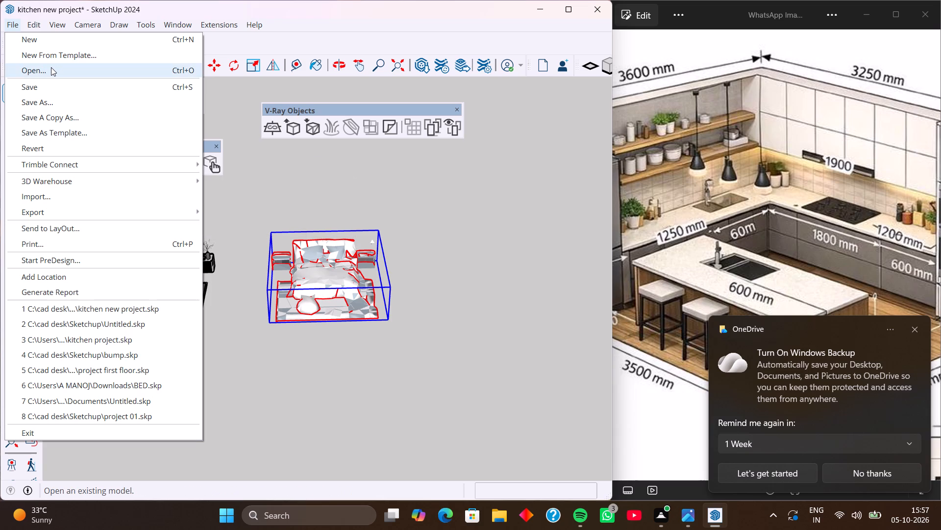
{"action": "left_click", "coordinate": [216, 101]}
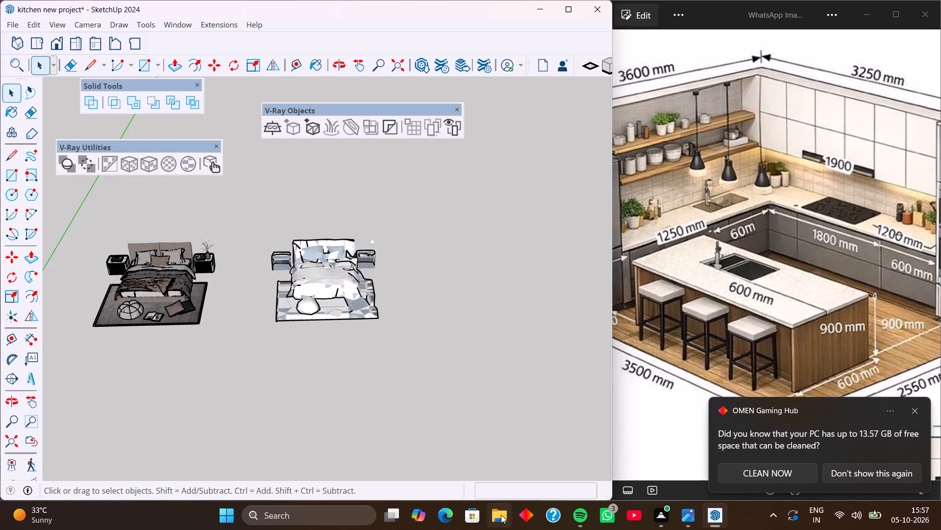
Switch to File Explorer and examine the saved bed and proxy files in the Desktop folder.
{"action": "left_click", "coordinate": [501, 515]}
{"action": "left_click", "coordinate": [527, 195]}
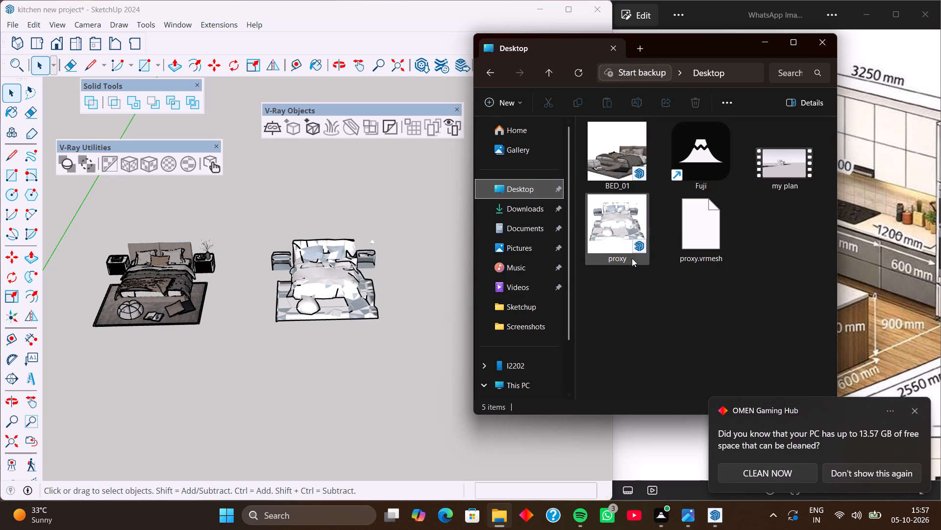
{"action": "left_click", "coordinate": [725, 100]}
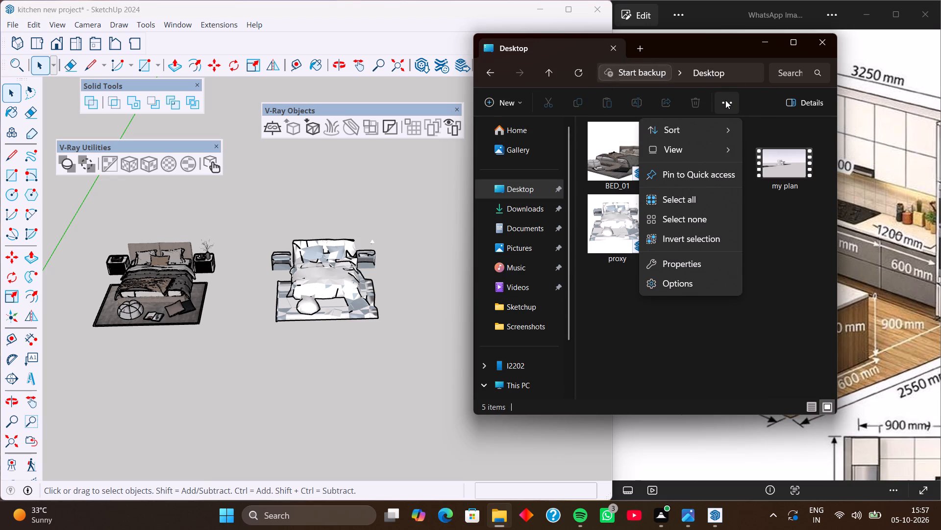
{"action": "left_click", "coordinate": [725, 100]}
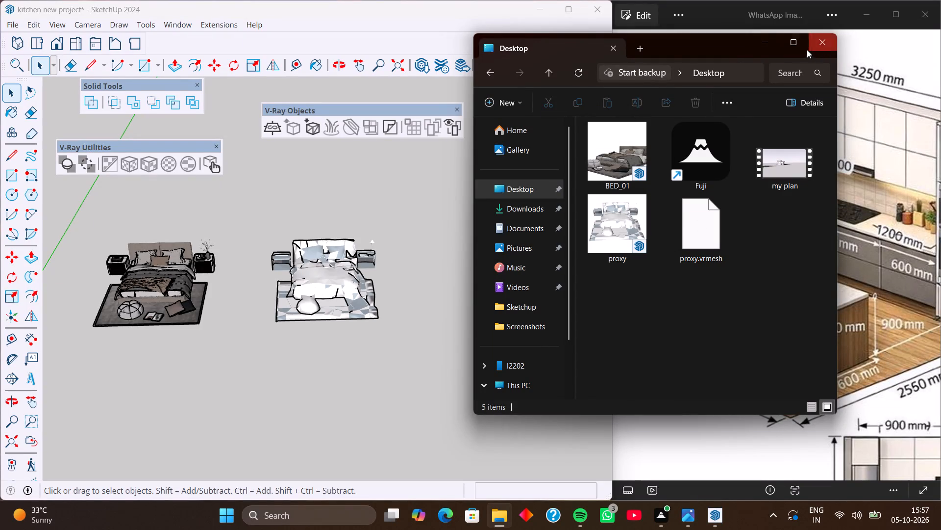
Show the Desktop files in Details view and compare the sizes of the BED_01, proxy and proxy.vrmesh files.
{"action": "left_click", "coordinate": [791, 44]}
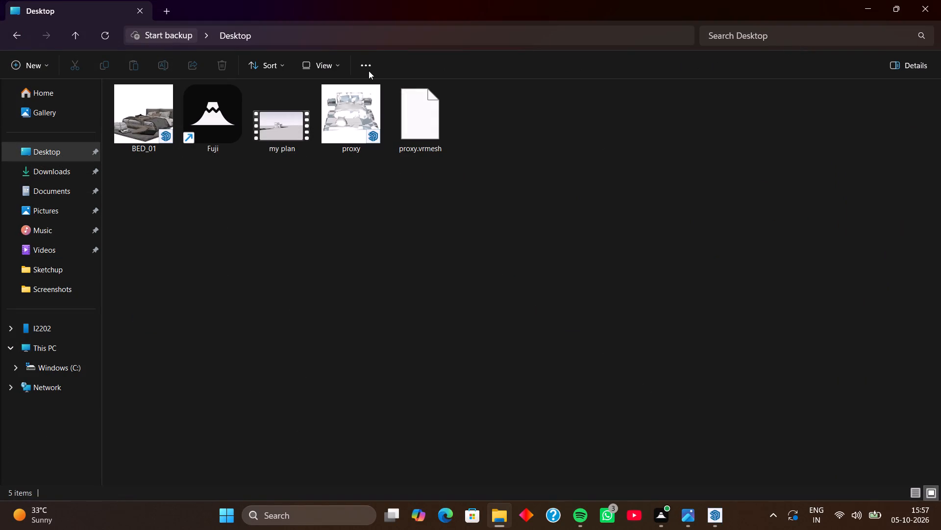
{"action": "left_click", "coordinate": [337, 66]}
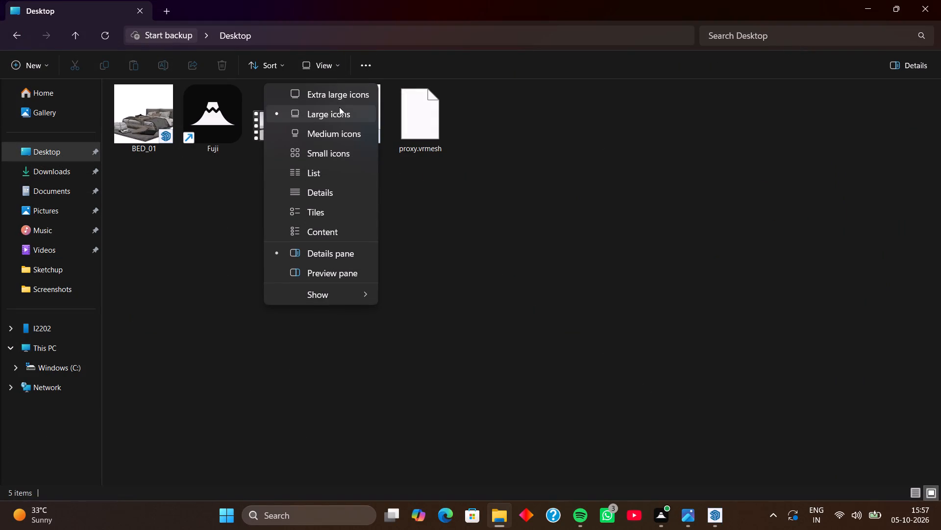
{"action": "left_click", "coordinate": [343, 100]}
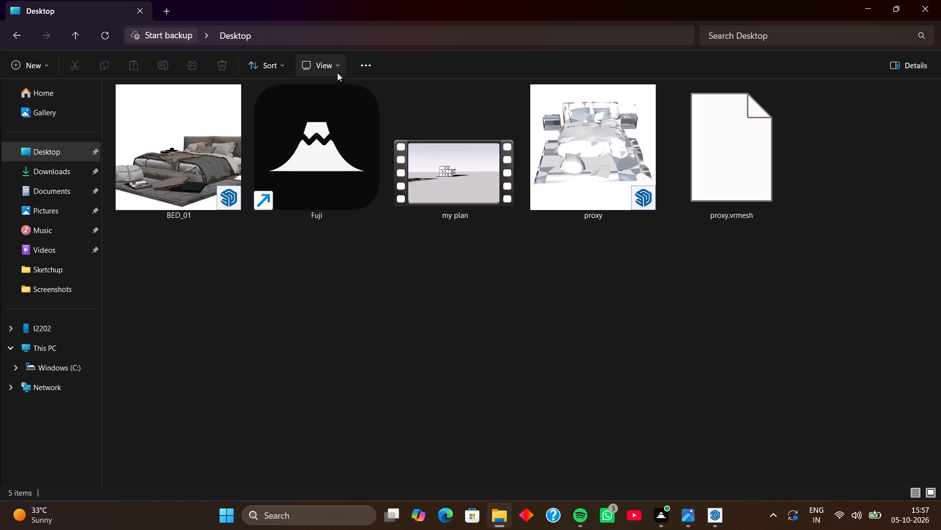
{"action": "left_click", "coordinate": [336, 61]}
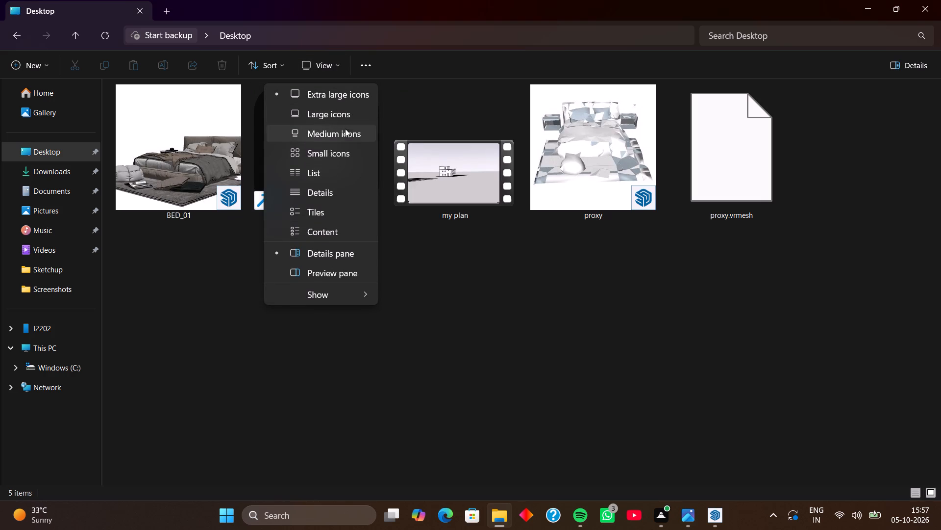
{"action": "left_click", "coordinate": [346, 134]}
{"action": "left_click", "coordinate": [337, 67]}
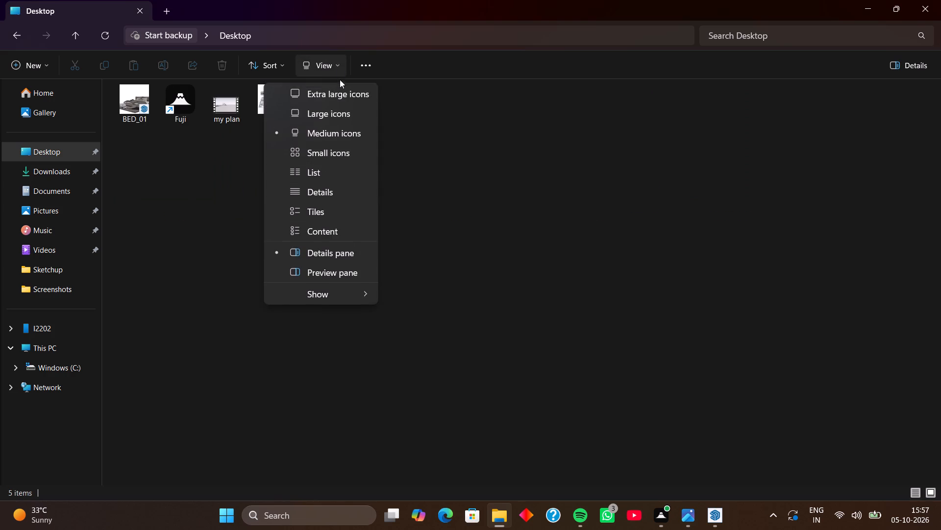
{"action": "left_click", "coordinate": [341, 174]}
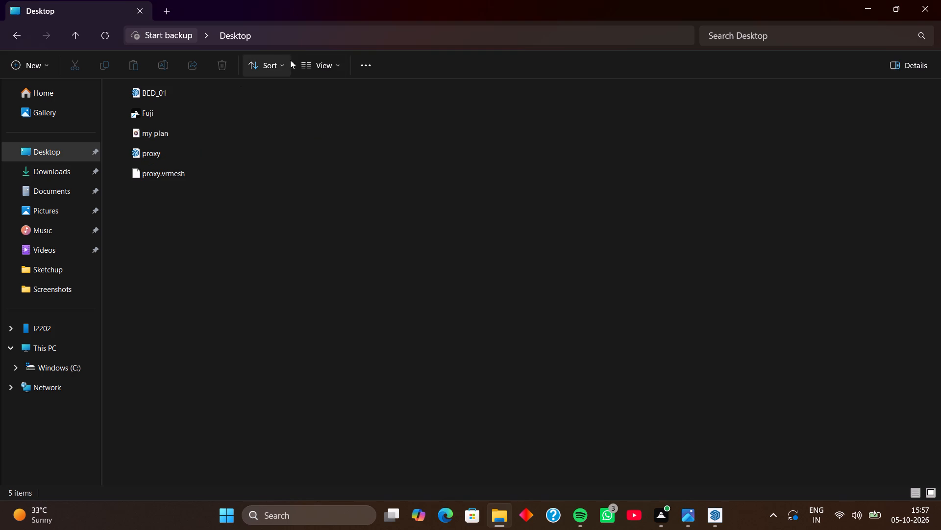
{"action": "left_click", "coordinate": [338, 67]}
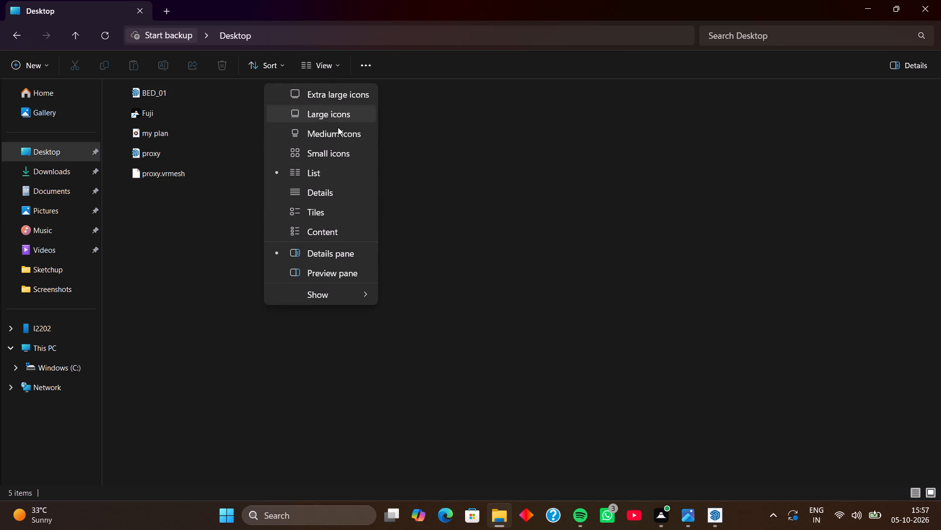
{"action": "left_click", "coordinate": [351, 194]}
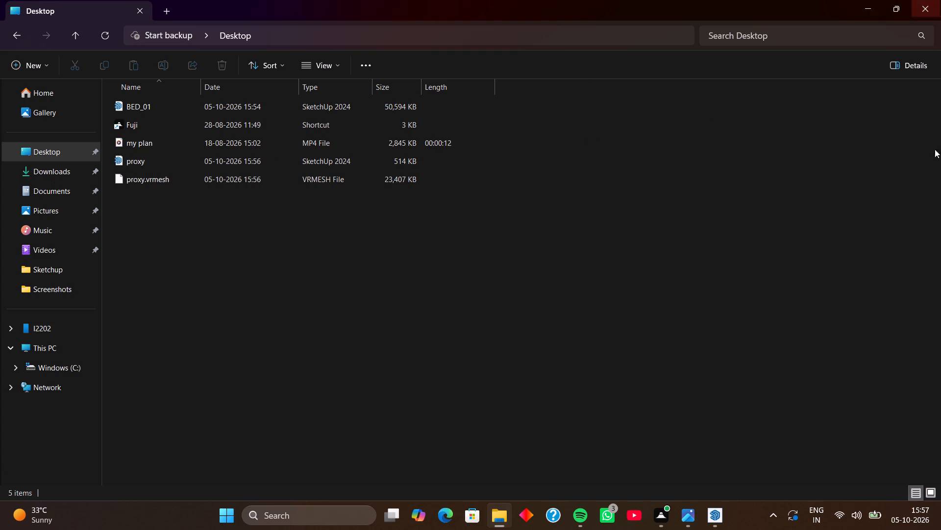
{"action": "left_click", "coordinate": [926, 10]}
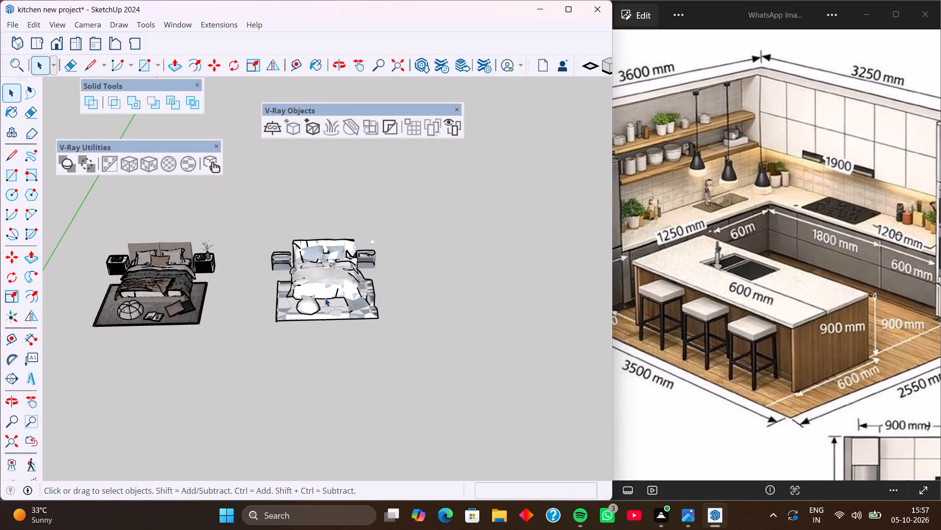
Display the V-Ray for SketchUp tool set and place it just below V-Ray Objects.
{"action": "right_click", "coordinate": [279, 27]}
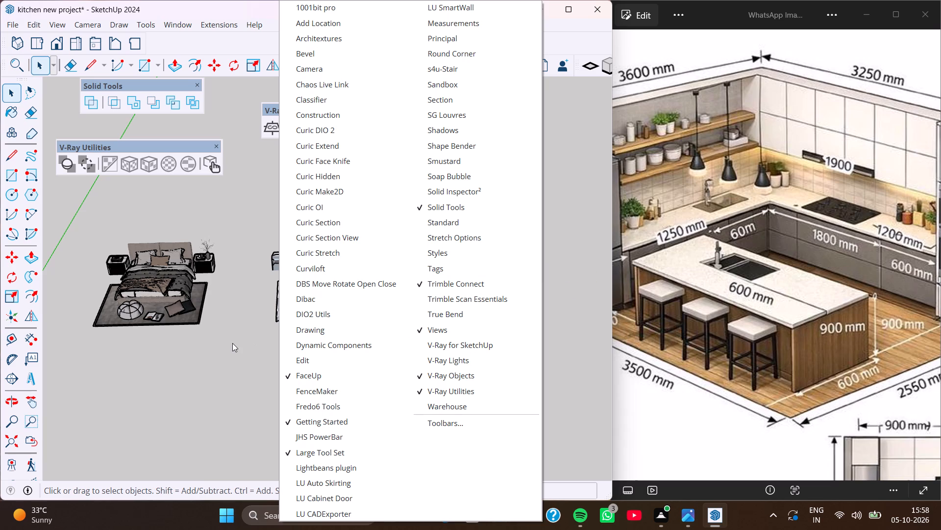
{"action": "left_click", "coordinate": [483, 345]}
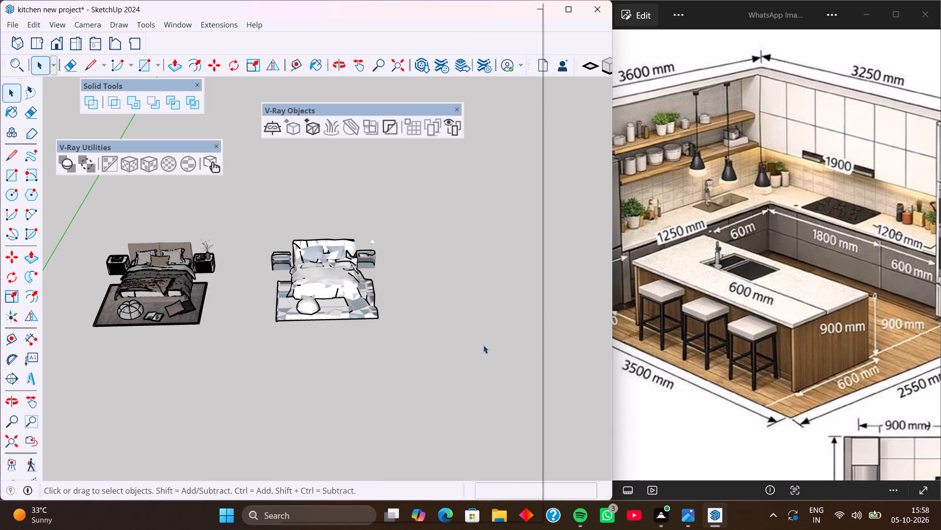
{"action": "left_click_drag", "start_coordinate": [358, 93], "coordinate": [394, 133]}
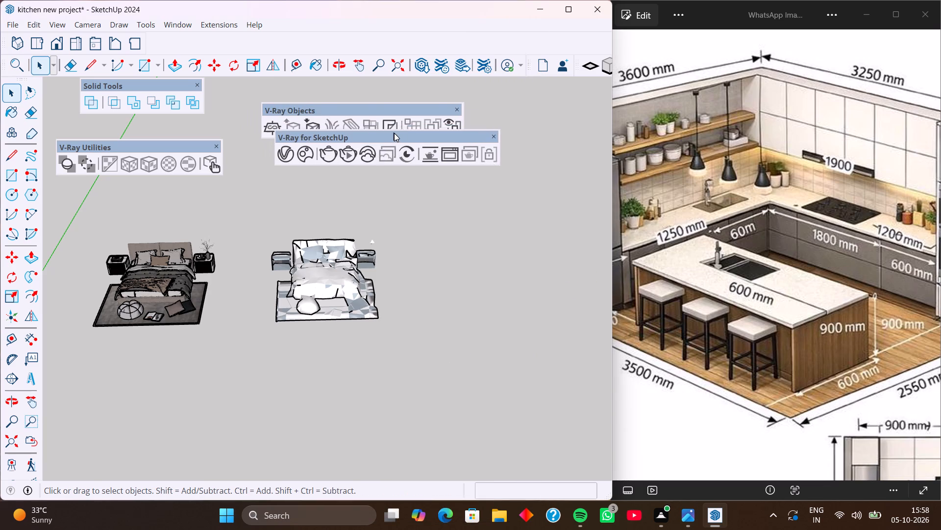
{"action": "left_click_drag", "start_coordinate": [394, 133], "coordinate": [402, 140]}
Render the original and proxy bed sets with V-Ray, compare their appearance, and close the frame buffer.
{"action": "left_click", "coordinate": [338, 166]}
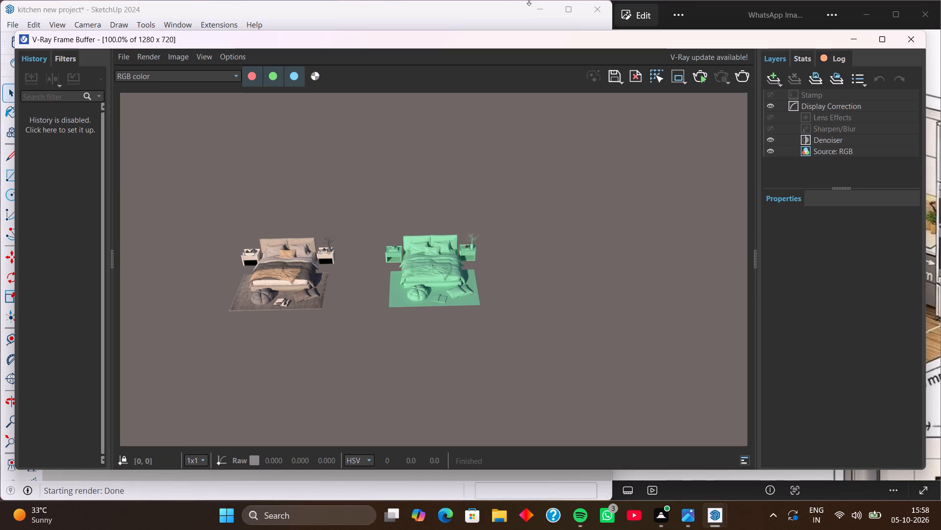
{"action": "left_click", "coordinate": [907, 38]}
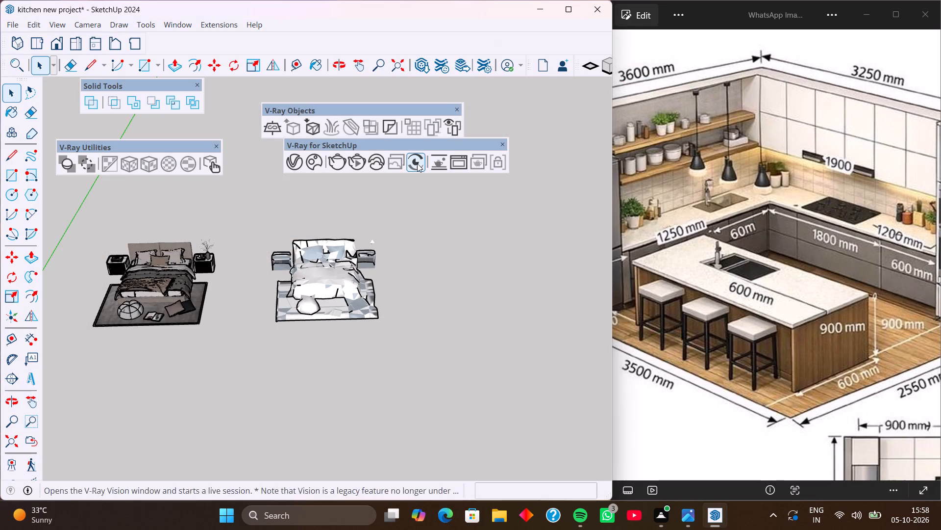
Delete the white proxy bed set from the model.
{"action": "left_click", "coordinate": [336, 264]}
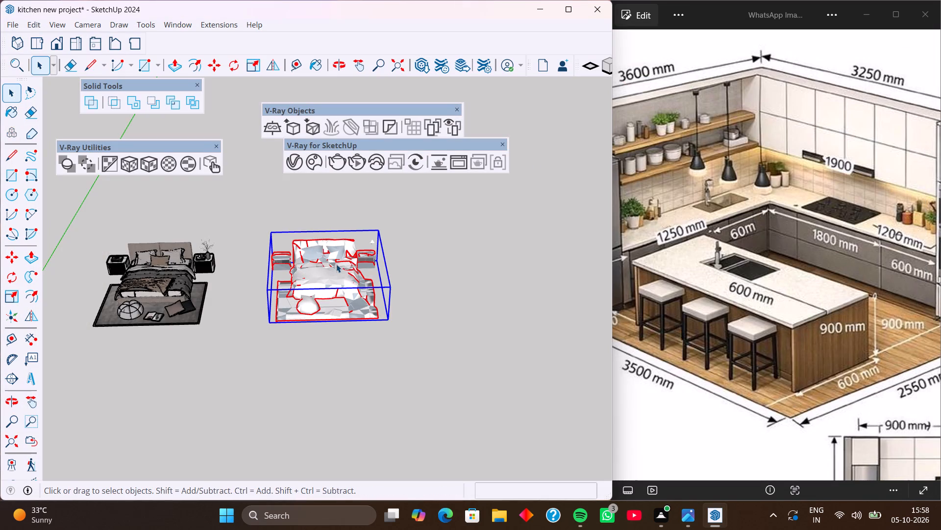
{"action": "key", "text": "Delete"}
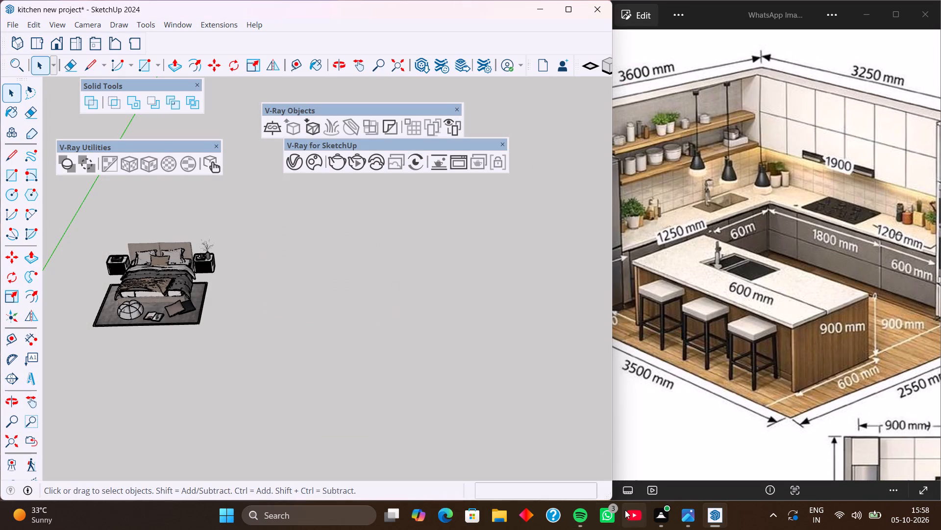
Switch to File Explorer and delete the proxy SketchUp model and proxy.vrmesh from the Desktop folder.
{"action": "left_click", "coordinate": [500, 515]}
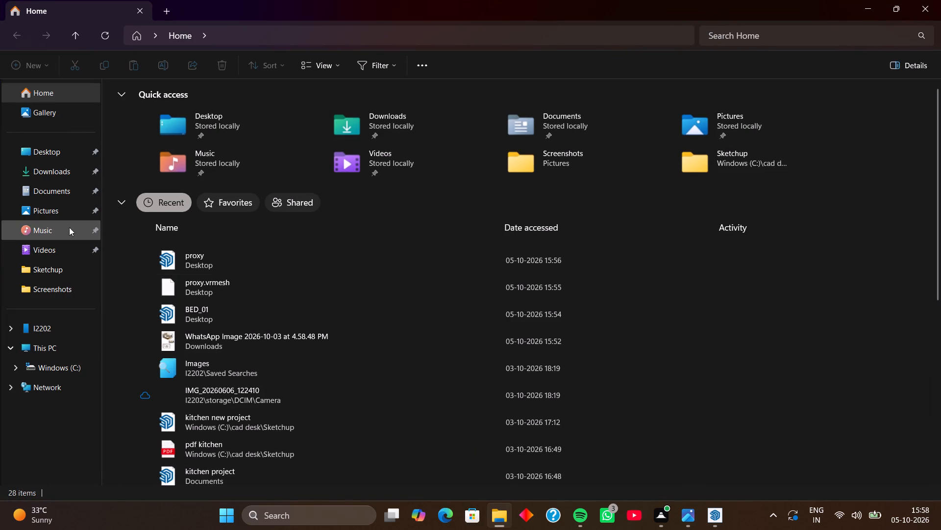
{"action": "left_click", "coordinate": [58, 156]}
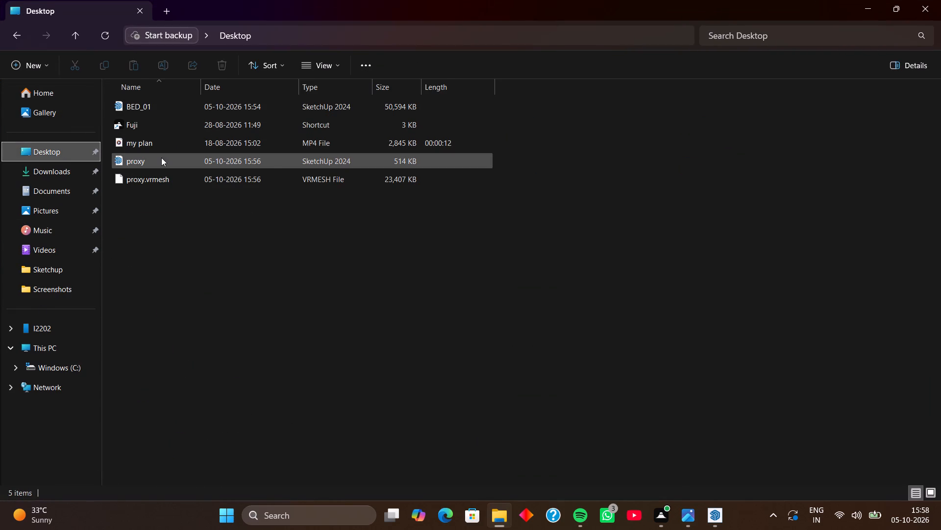
{"action": "left_click_drag", "start_coordinate": [237, 214], "coordinate": [158, 159]}
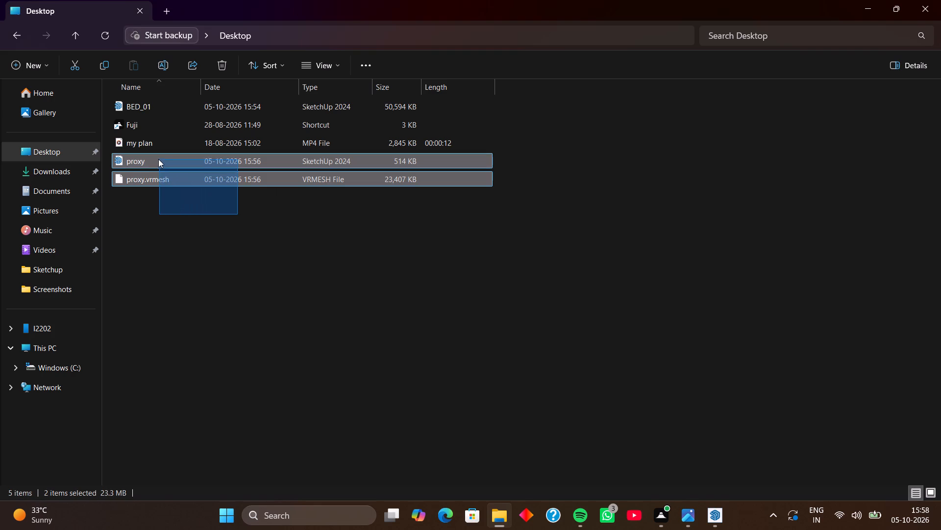
{"action": "left_click_drag", "start_coordinate": [158, 159], "coordinate": [157, 159]}
{"action": "key", "text": "Delete"}
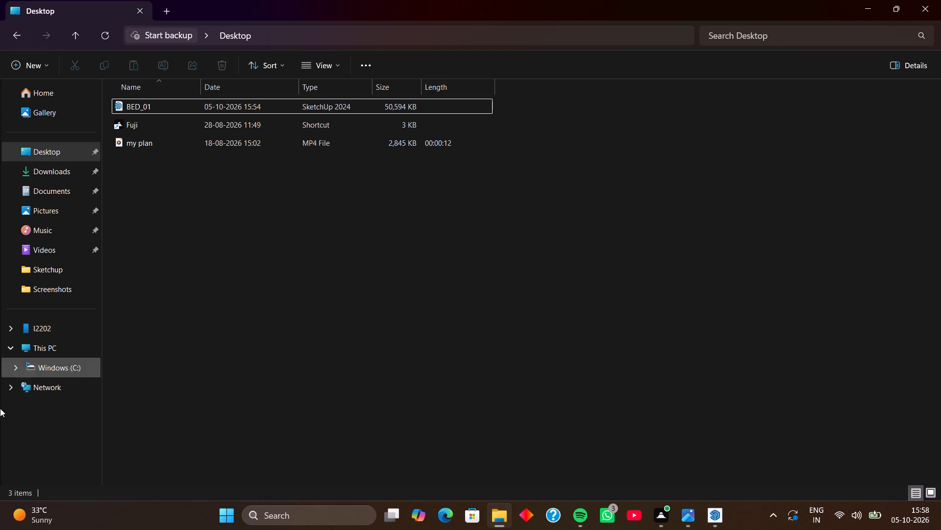
{"action": "left_click", "coordinate": [930, 5]}
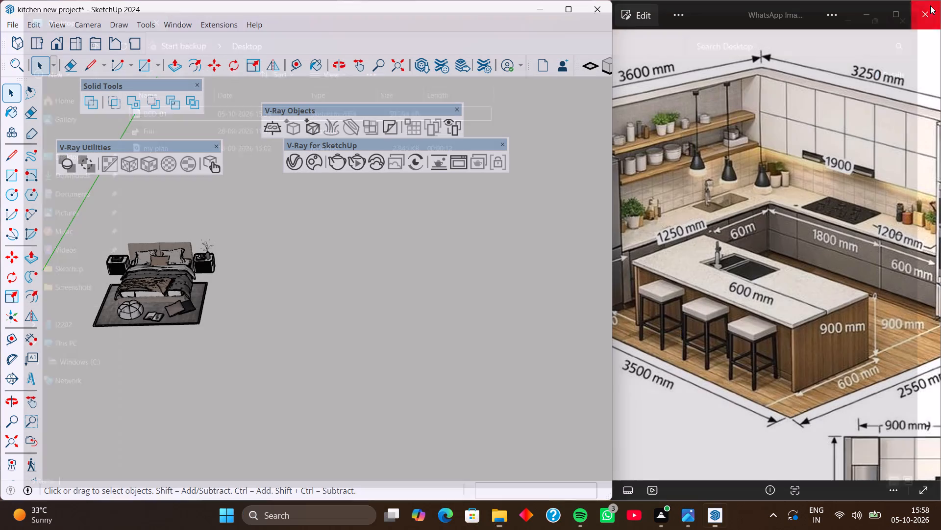
Copy the original bed set about 19' sideways so the duplicate stands beside it.
{"action": "left_click", "coordinate": [192, 285]}
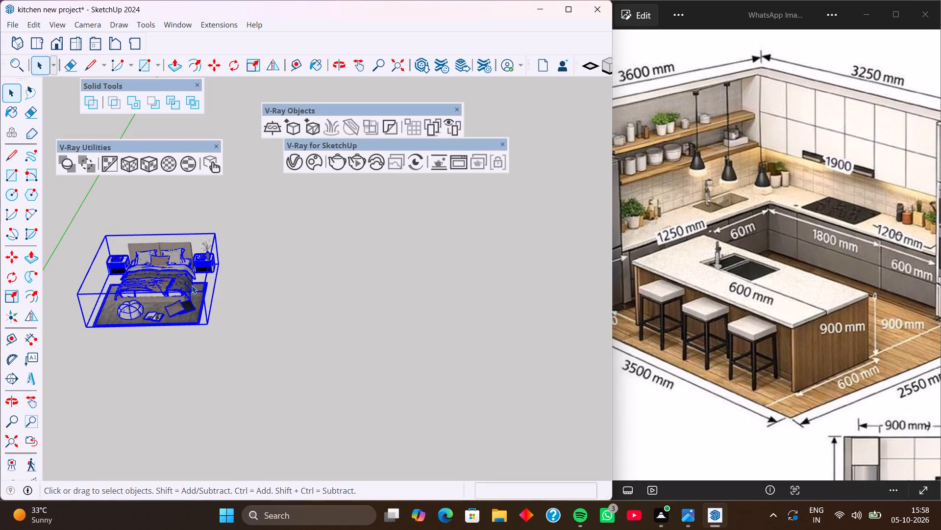
{"action": "key", "text": "m"}
{"action": "left_click", "coordinate": [84, 324]}
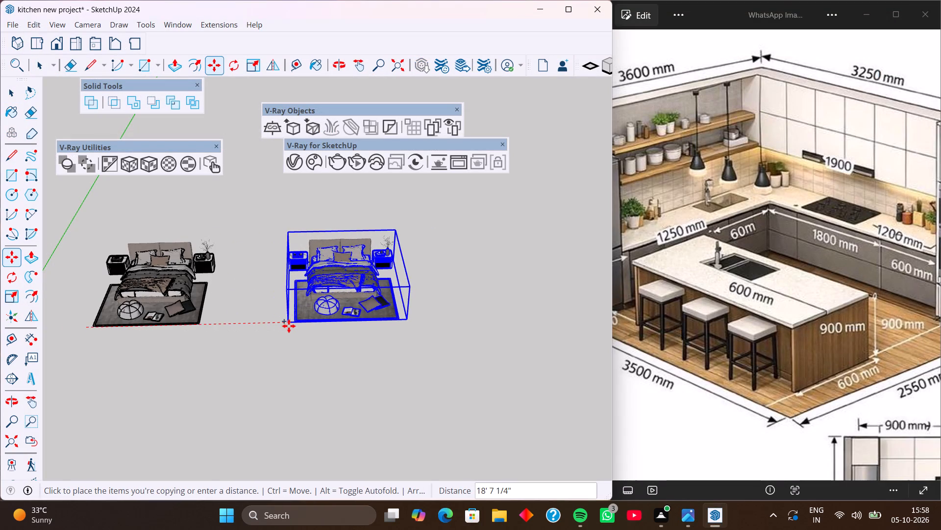
{"action": "left_click", "coordinate": [293, 325]}
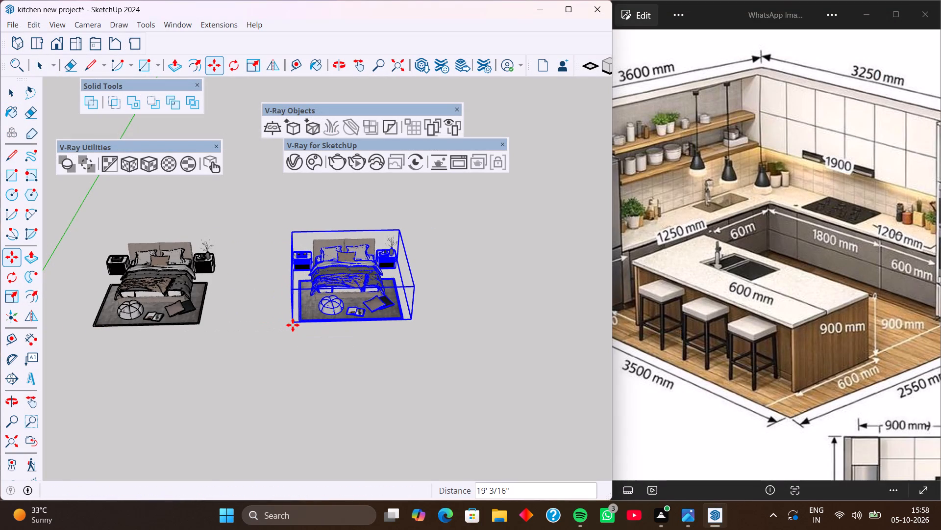
{"action": "key", "text": "space"}
Save the copied bed set component to the Desktop as SketchUp model BED_01, replacing the existing file.
{"action": "right_click", "coordinate": [336, 286]}
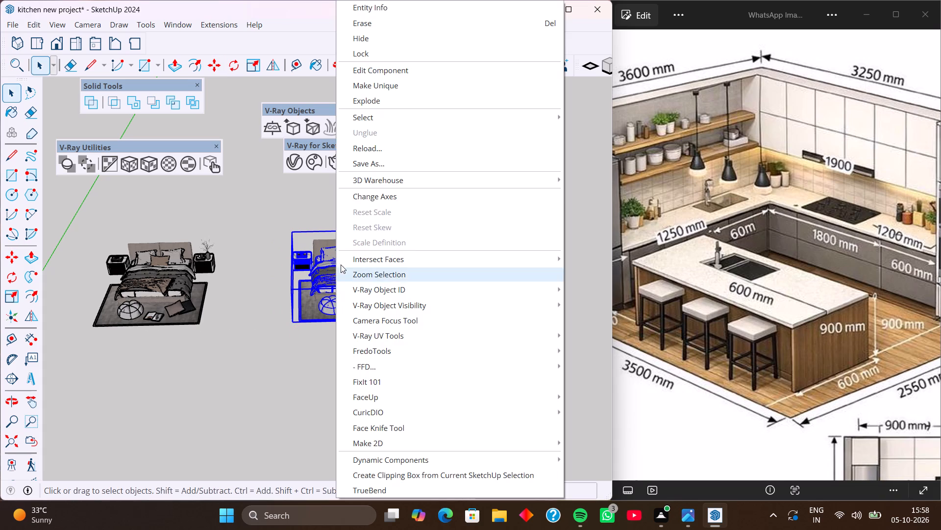
{"action": "left_click", "coordinate": [385, 161]}
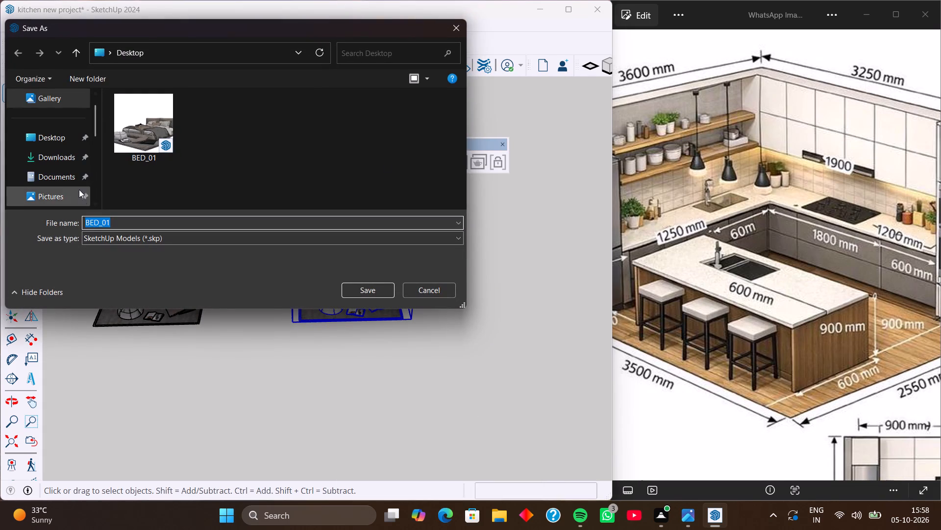
{"action": "left_click", "coordinate": [70, 137]}
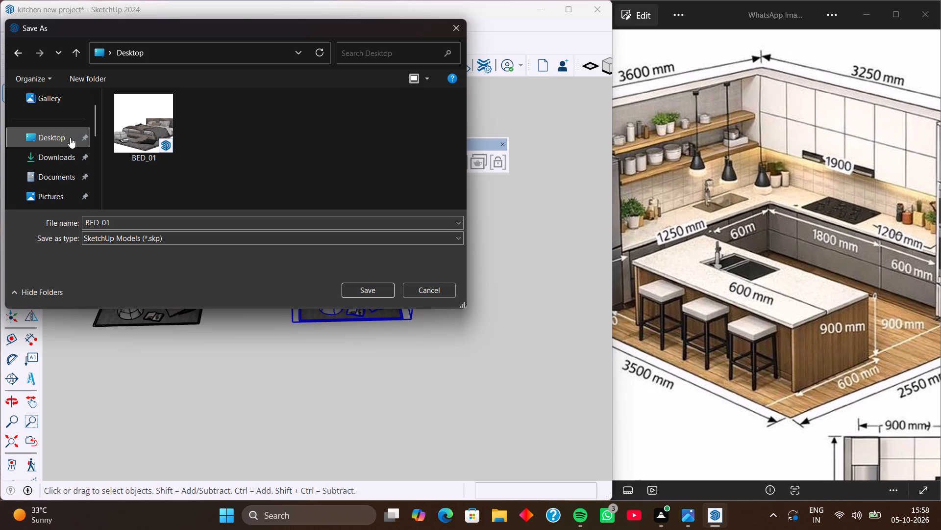
{"action": "left_click", "coordinate": [369, 286]}
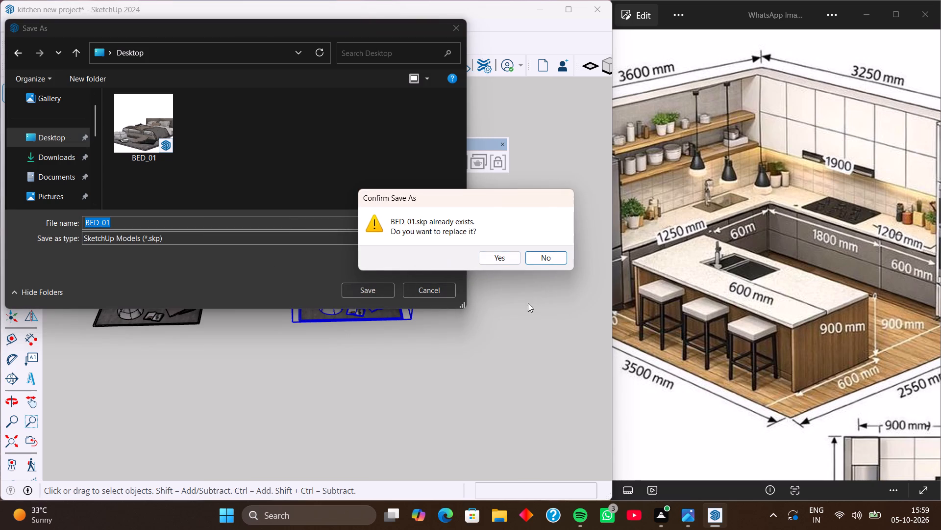
{"action": "left_click", "coordinate": [543, 260]}
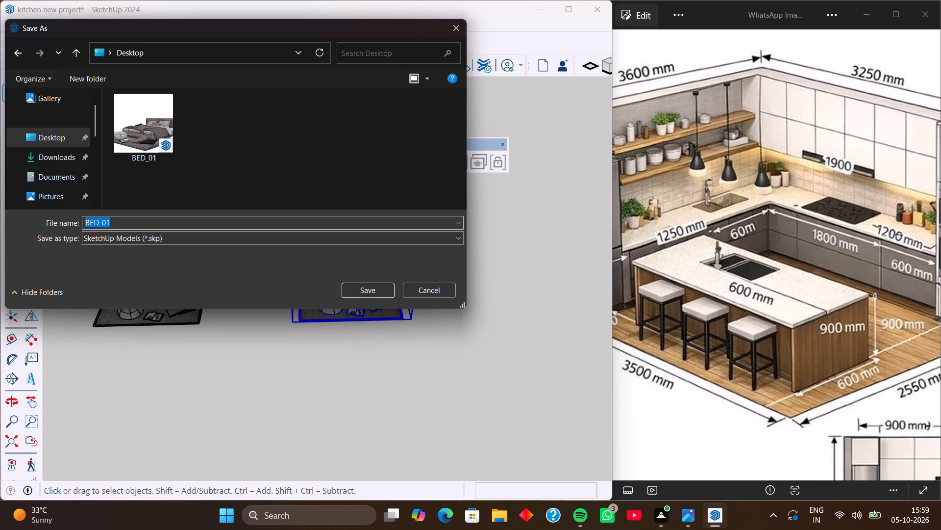
{"action": "left_click", "coordinate": [363, 293]}
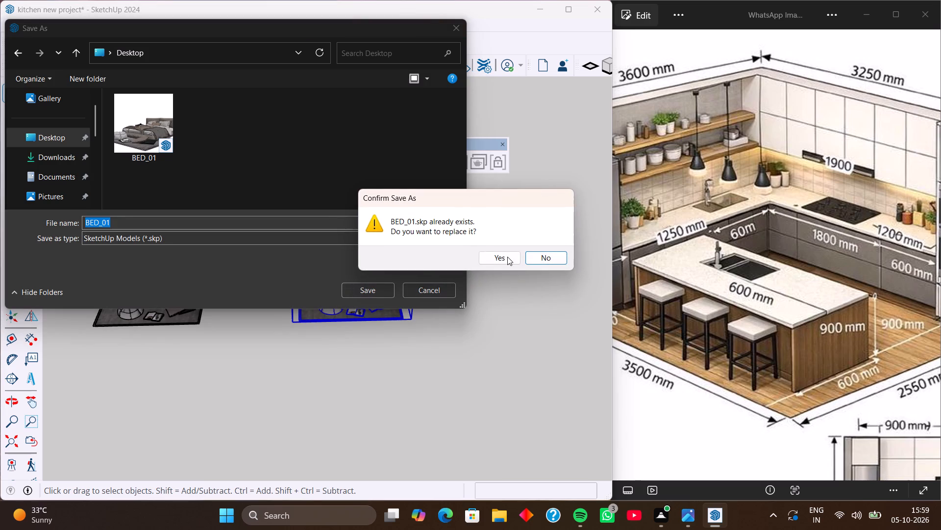
{"action": "left_click", "coordinate": [508, 257]}
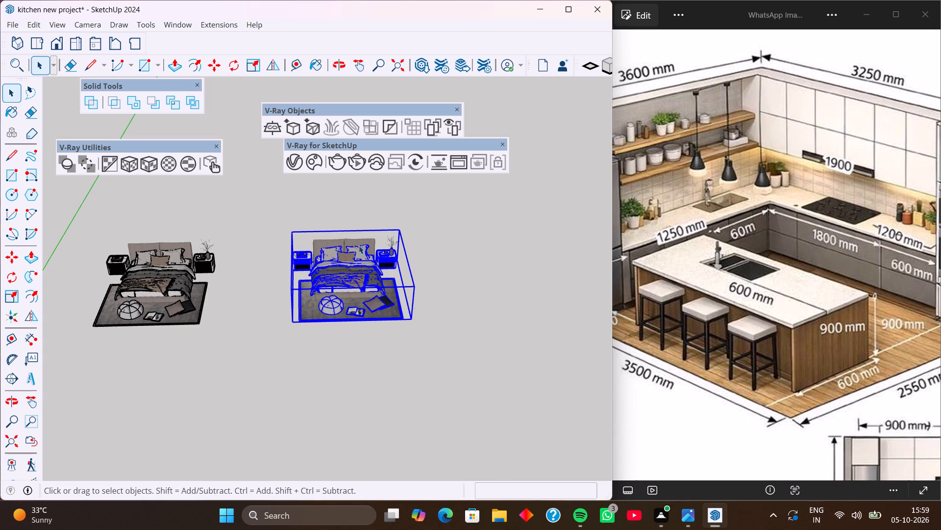
Export the copied bed set as V-Ray Proxy Scene file BED_01.vrscene to the Desktop, overwriting existing files and replacing the object with the proxy.
{"action": "left_click", "coordinate": [289, 130]}
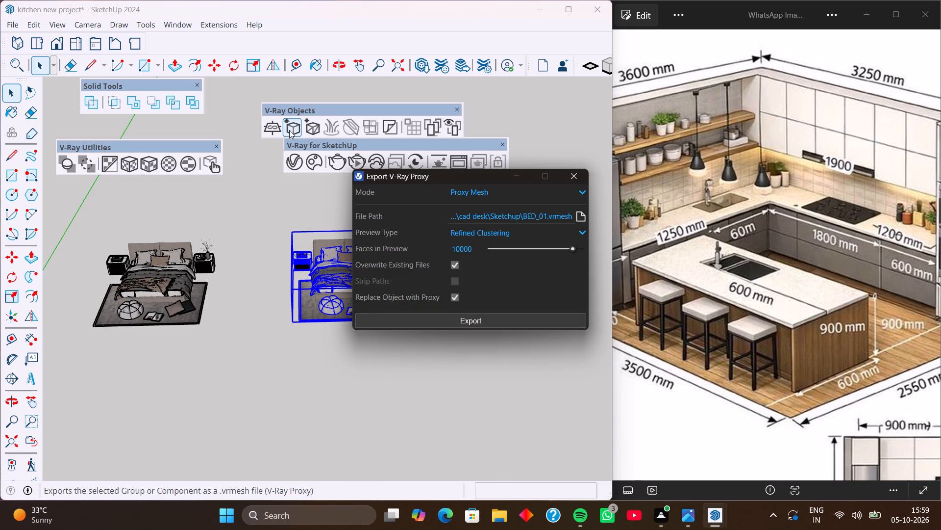
{"action": "left_click", "coordinate": [580, 189]}
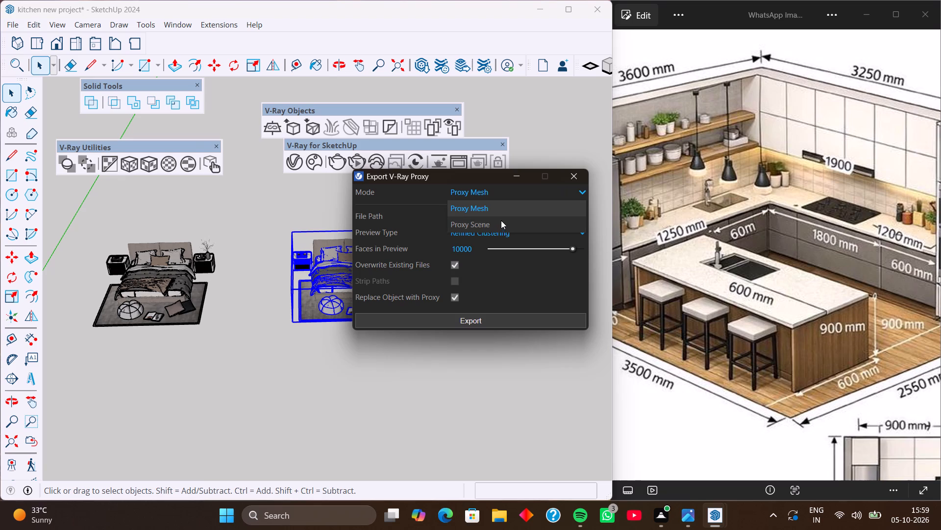
{"action": "left_click", "coordinate": [498, 224]}
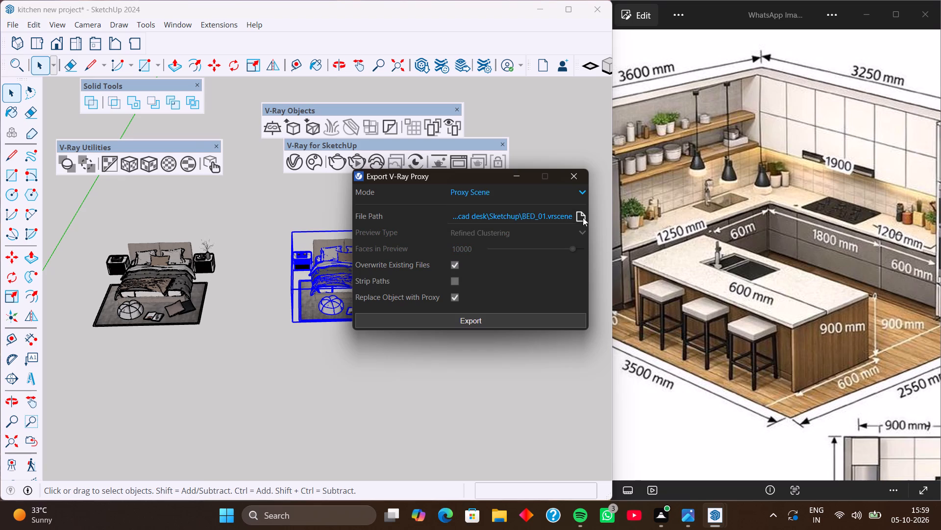
{"action": "left_click", "coordinate": [578, 217]}
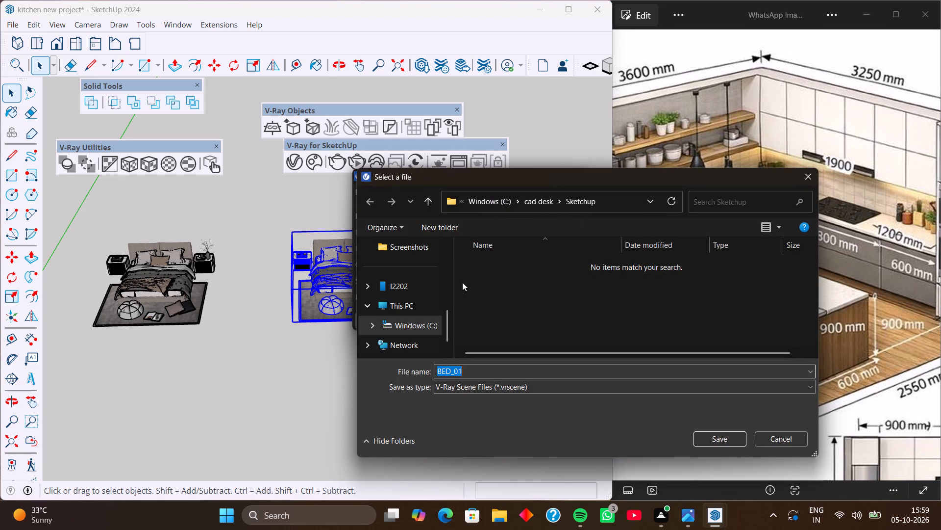
{"action": "scroll", "coordinate": [412, 273], "scroll_direction": "up", "scroll_amount": 3}
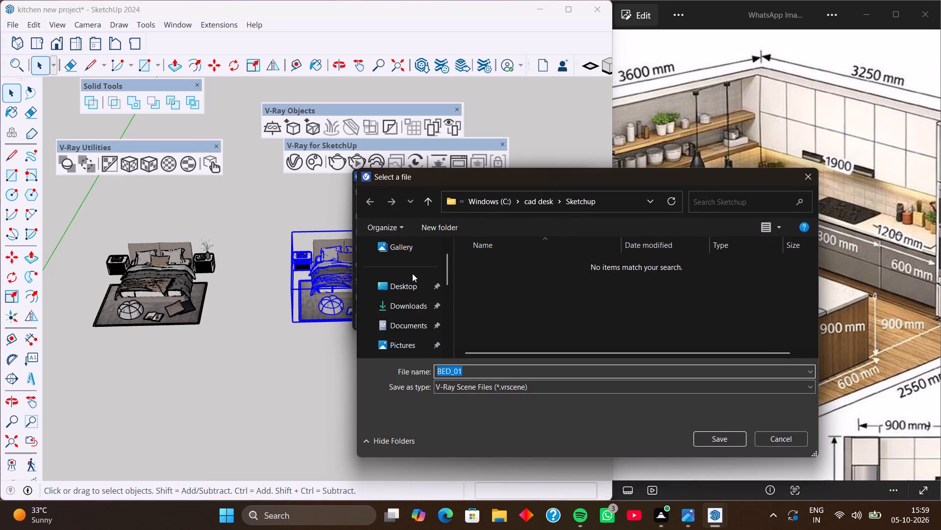
{"action": "left_click", "coordinate": [407, 289]}
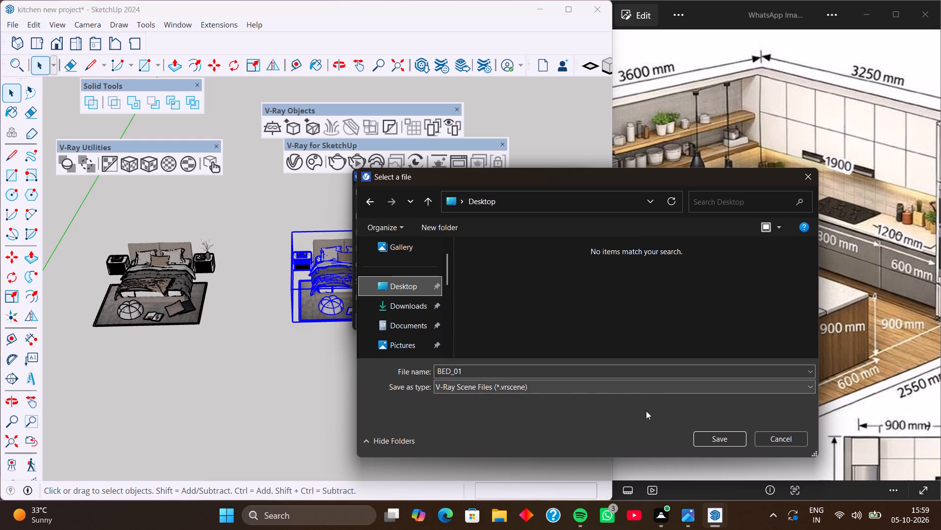
{"action": "left_click", "coordinate": [809, 386]}
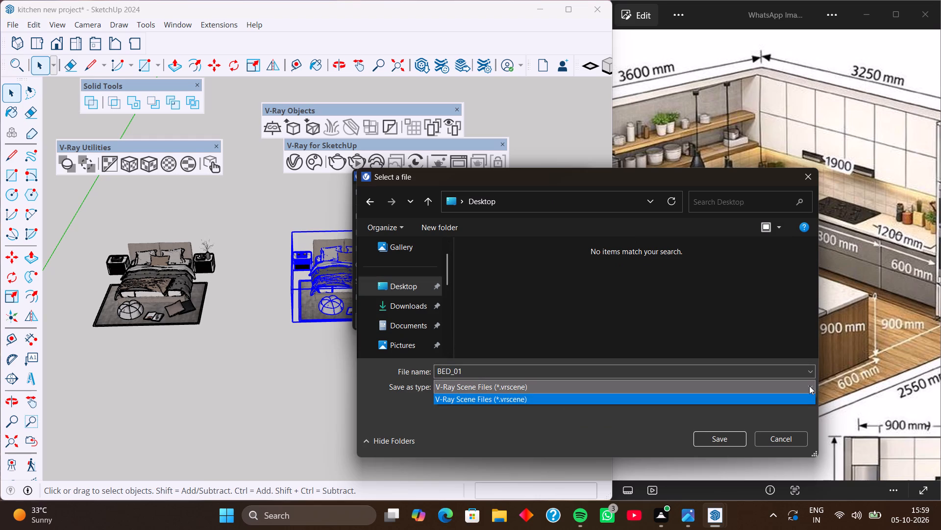
{"action": "left_click", "coordinate": [809, 386]}
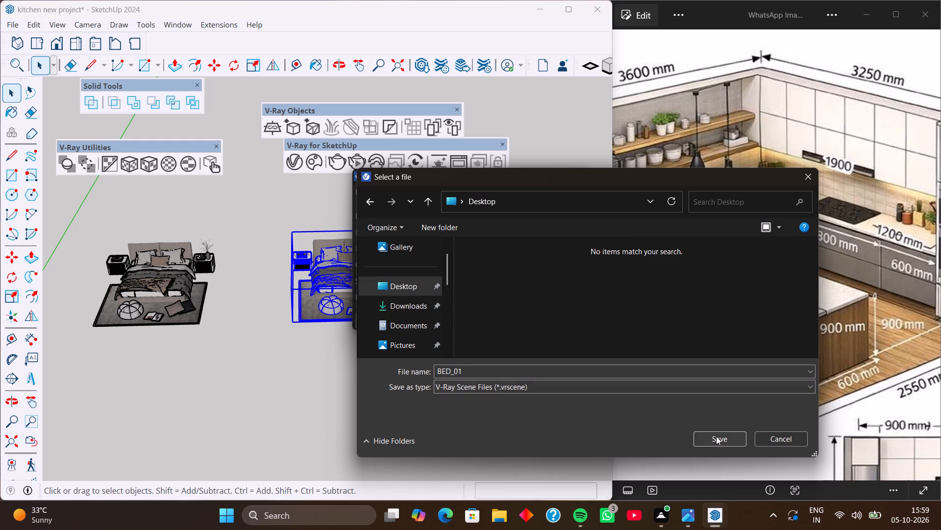
{"action": "left_click", "coordinate": [716, 436]}
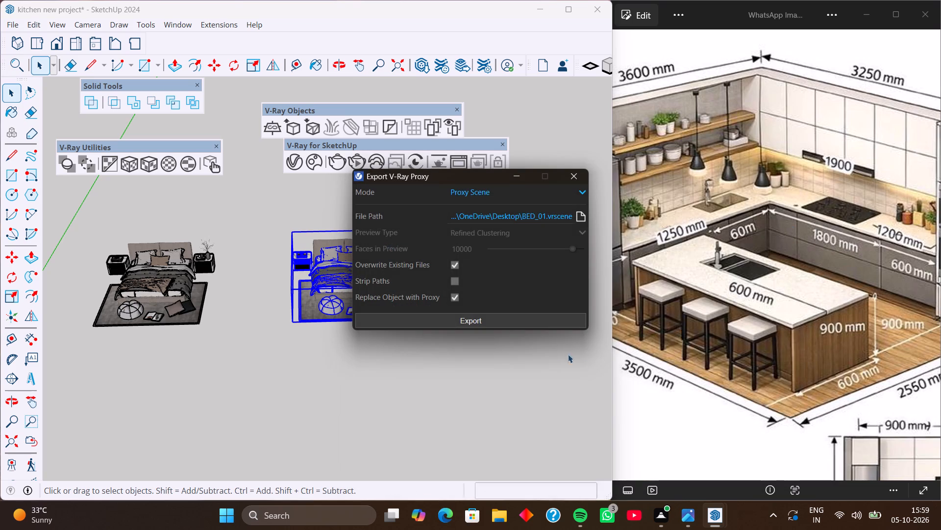
{"action": "left_click", "coordinate": [501, 318]}
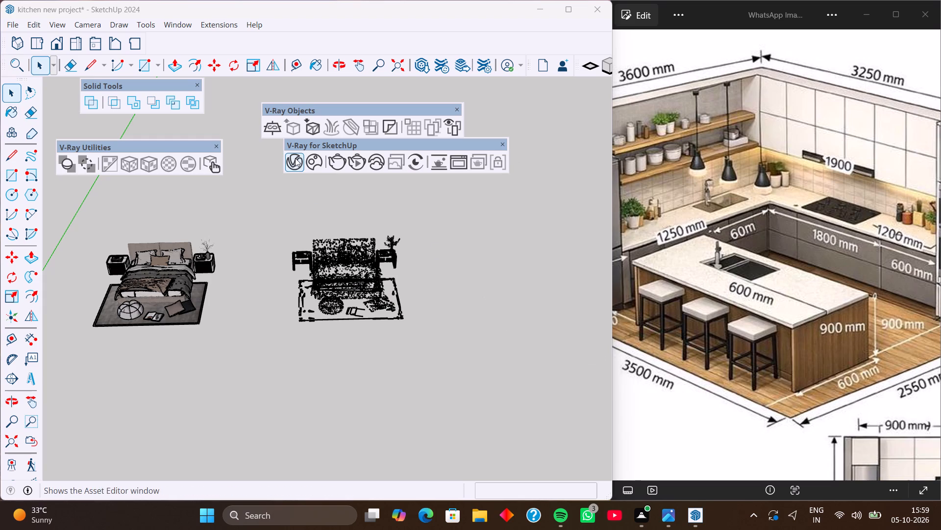
Render the original bed set and its proxy scene version in V-Ray to compare them, and close the frame buffer.
{"action": "left_click", "coordinate": [340, 162]}
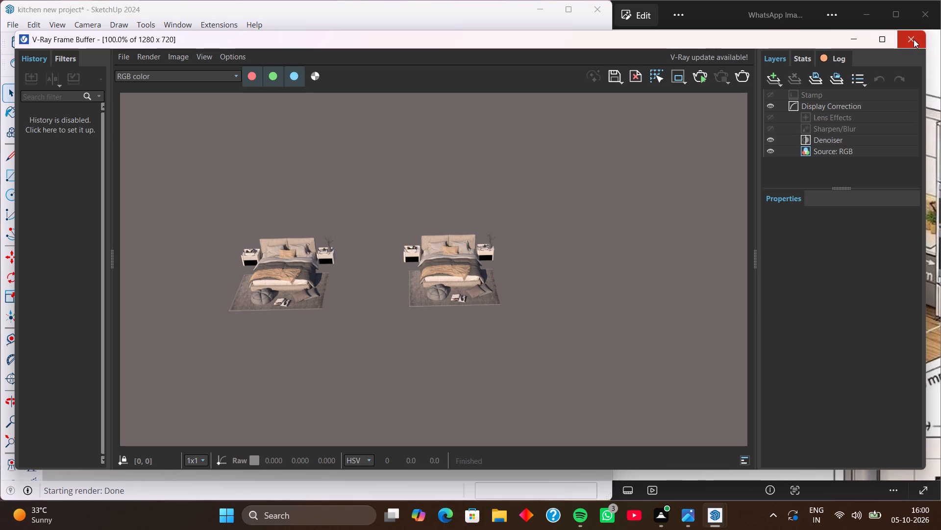
{"action": "left_click", "coordinate": [914, 39]}
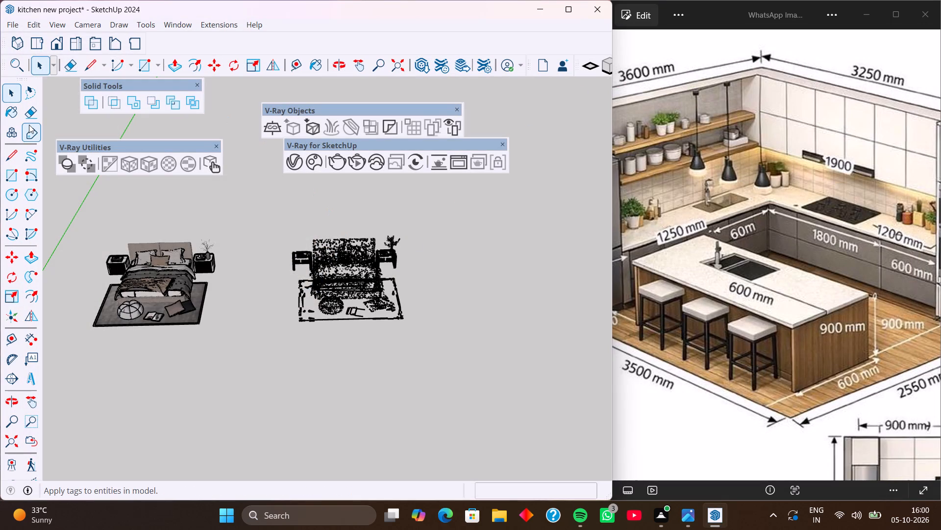
Switch to File Explorer and compare the BED_01 SketchUp and VRSCENE files in the Desktop folder.
{"action": "left_click", "coordinate": [498, 514]}
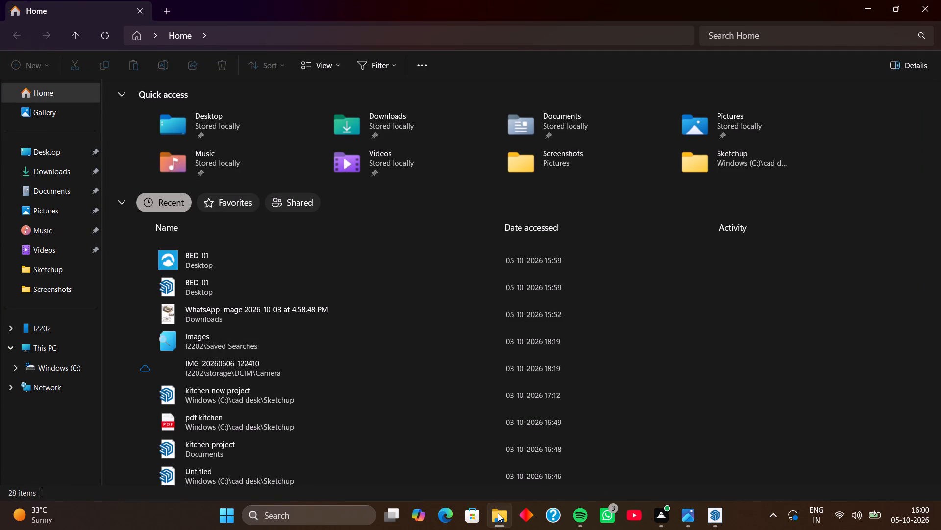
{"action": "left_click", "coordinate": [61, 149]}
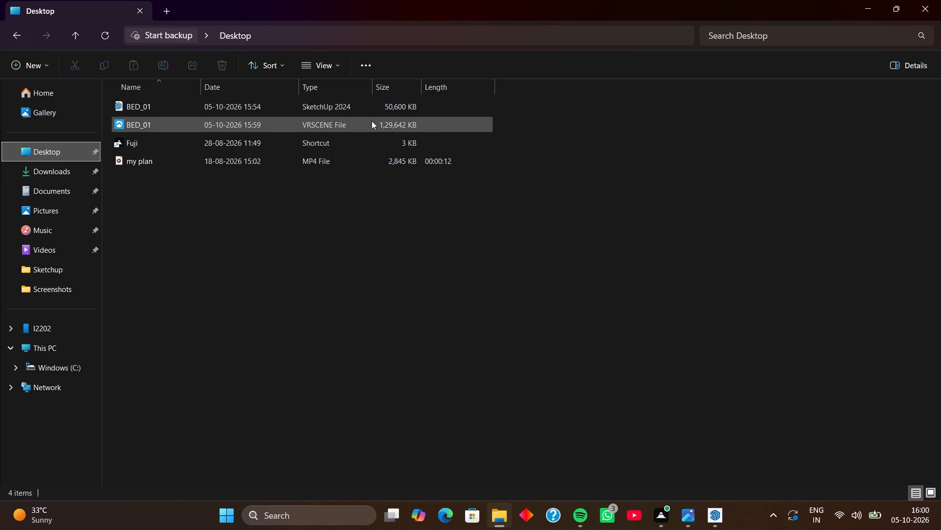
{"action": "left_click", "coordinate": [921, 10]}
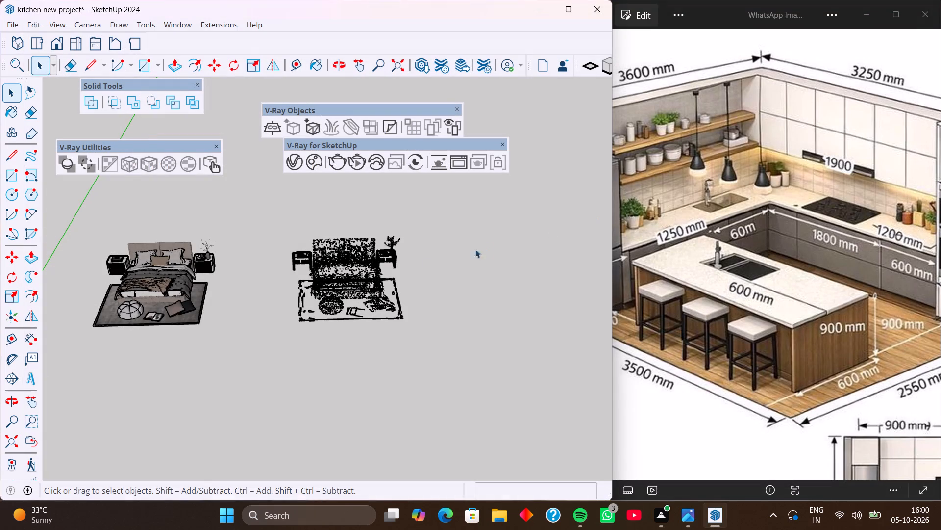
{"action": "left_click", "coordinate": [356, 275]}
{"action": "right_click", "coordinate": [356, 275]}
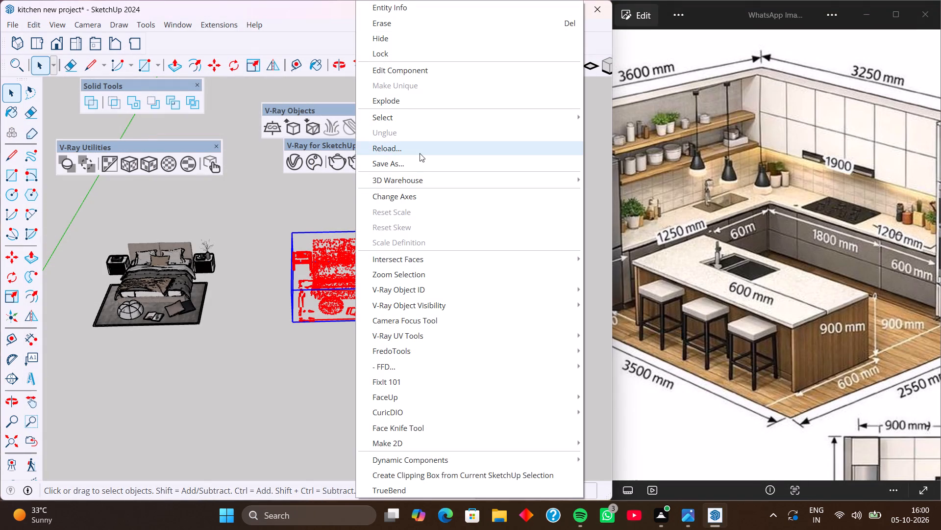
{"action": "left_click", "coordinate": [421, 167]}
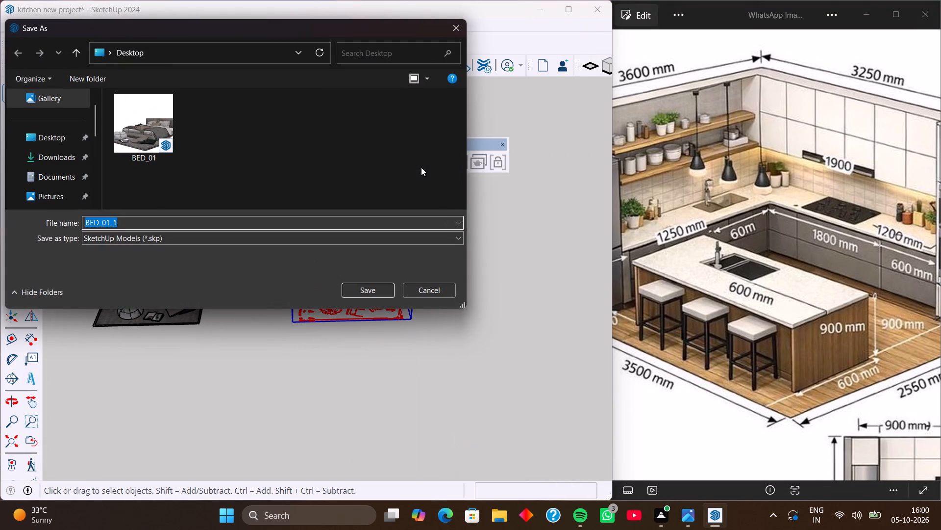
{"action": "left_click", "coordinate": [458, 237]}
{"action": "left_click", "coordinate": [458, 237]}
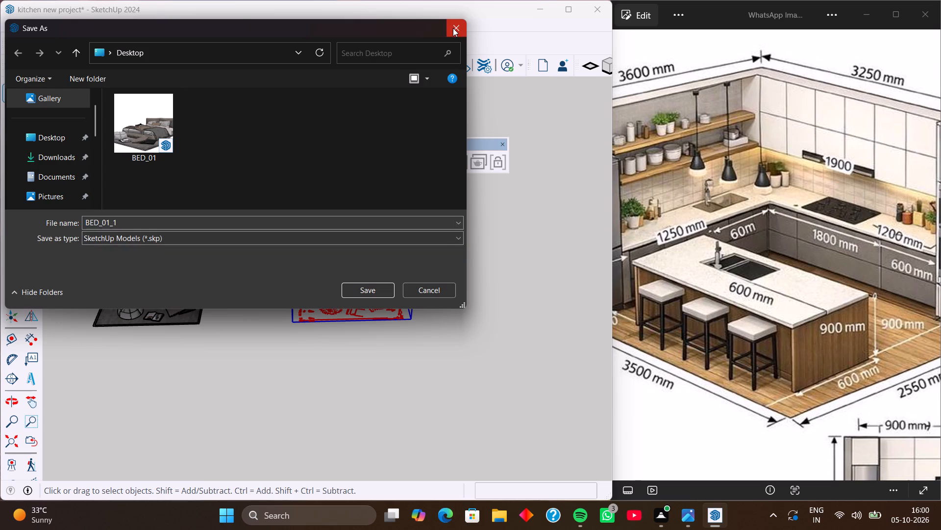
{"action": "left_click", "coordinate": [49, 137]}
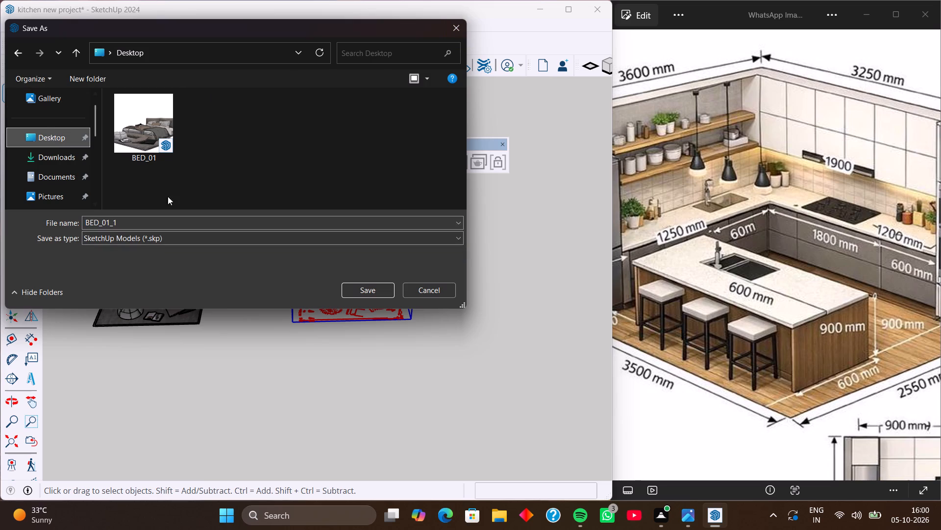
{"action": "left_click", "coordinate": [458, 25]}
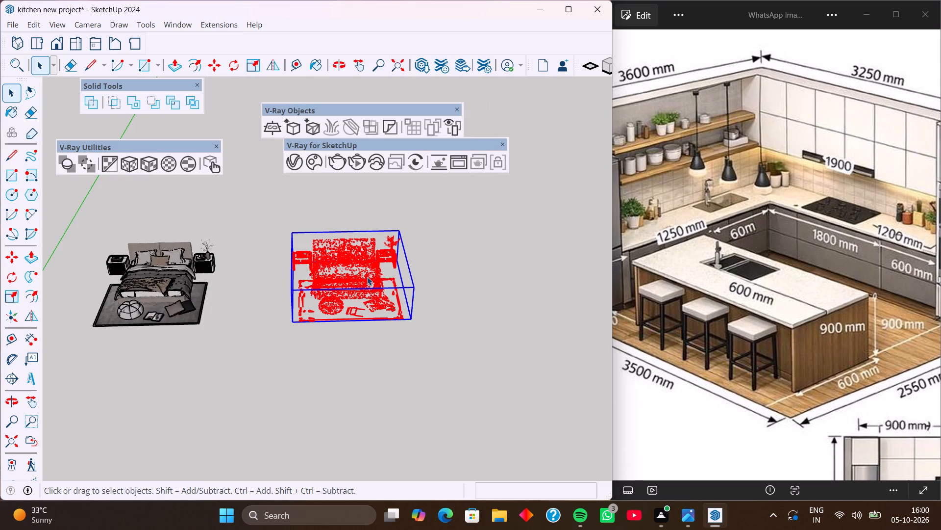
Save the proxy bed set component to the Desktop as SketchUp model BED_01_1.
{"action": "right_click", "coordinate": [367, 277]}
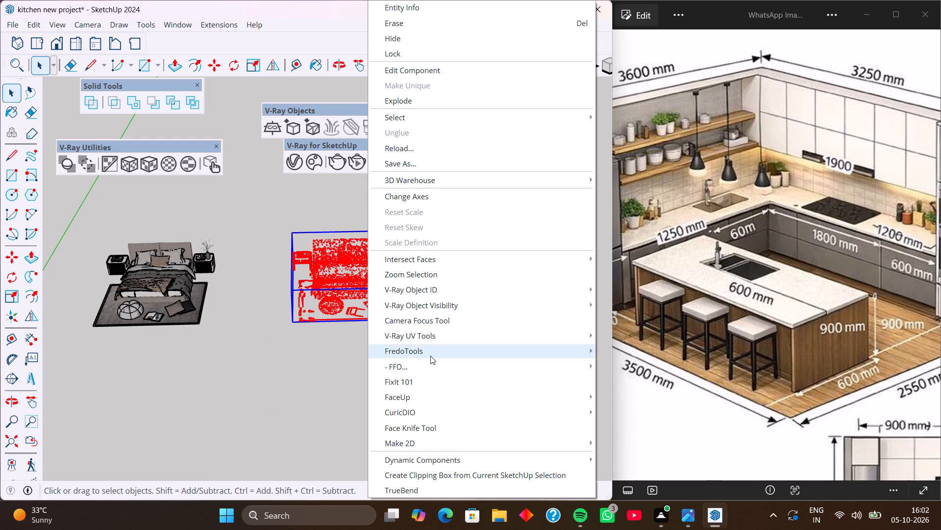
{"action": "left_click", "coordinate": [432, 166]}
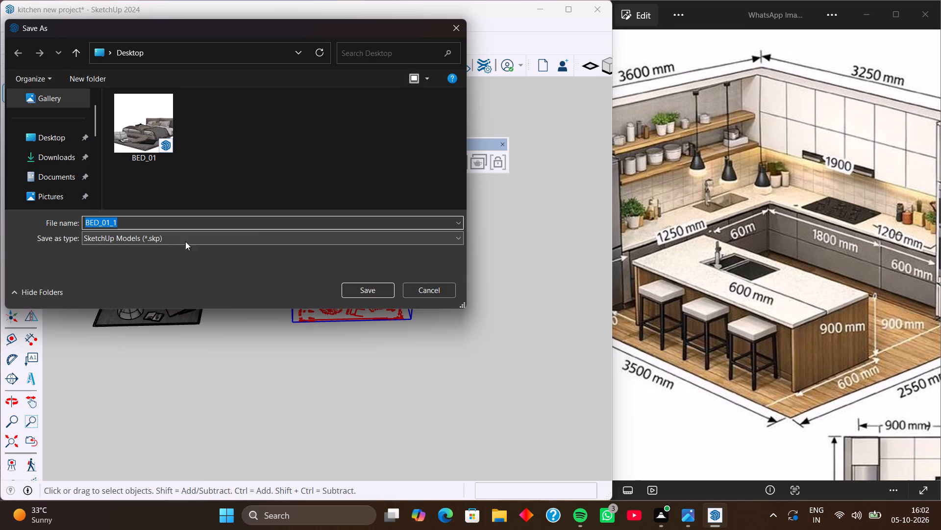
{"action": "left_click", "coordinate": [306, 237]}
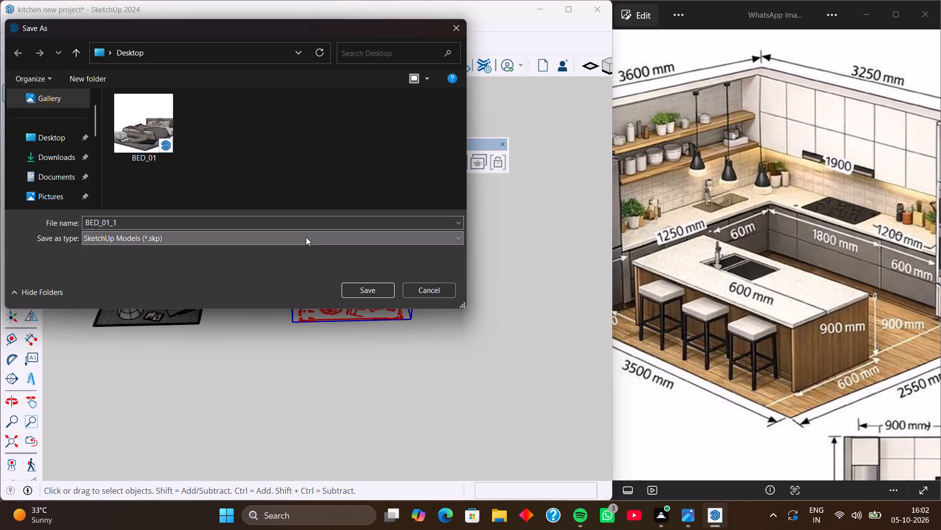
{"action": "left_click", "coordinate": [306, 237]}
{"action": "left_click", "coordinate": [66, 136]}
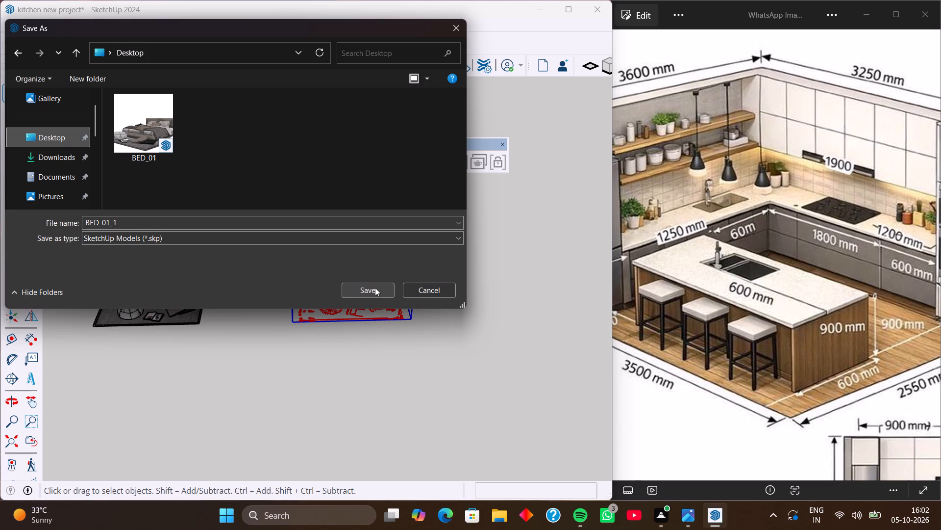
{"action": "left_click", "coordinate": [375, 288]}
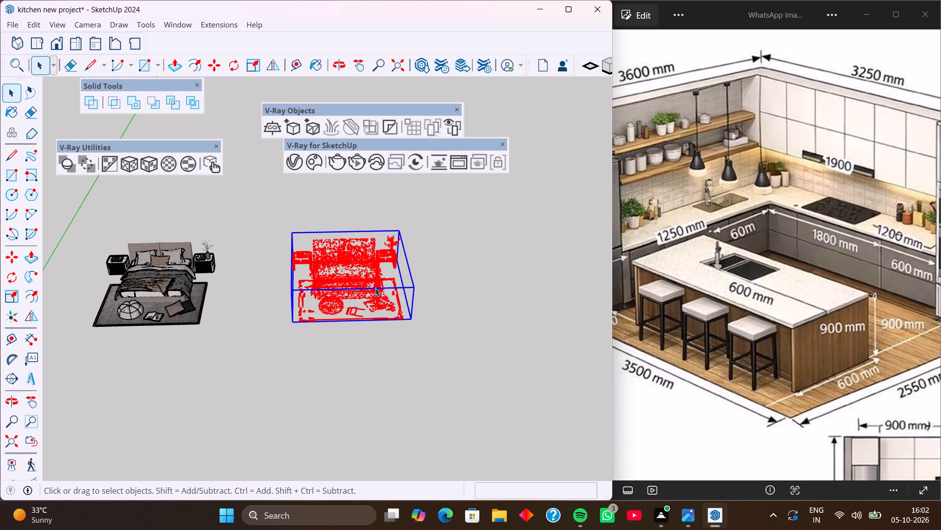
Switch to File Explorer, delete the BED_01 and BED_01_1 SketchUp models from the Desktop folder and try to delete the BED_01 VRSCENE file.
{"action": "left_click", "coordinate": [496, 519]}
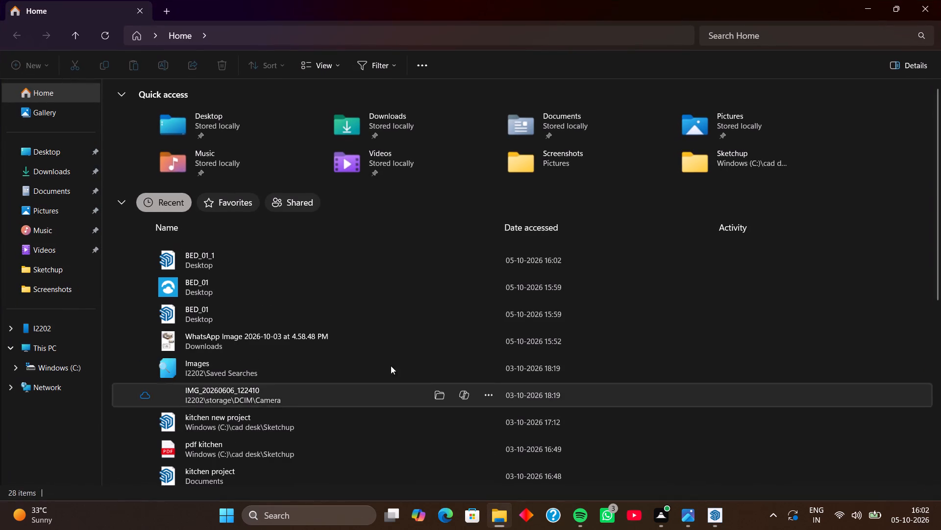
{"action": "left_click", "coordinate": [47, 151]}
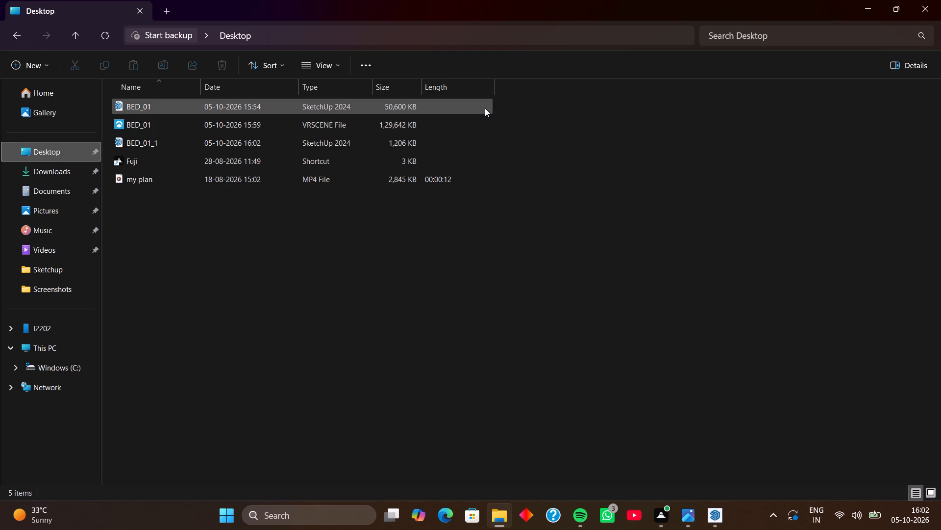
{"action": "left_click", "coordinate": [485, 108], "text": "shift"}
{"action": "left_click", "coordinate": [457, 129], "text": "shift"}
{"action": "left_click", "coordinate": [451, 144], "text": "shift"}
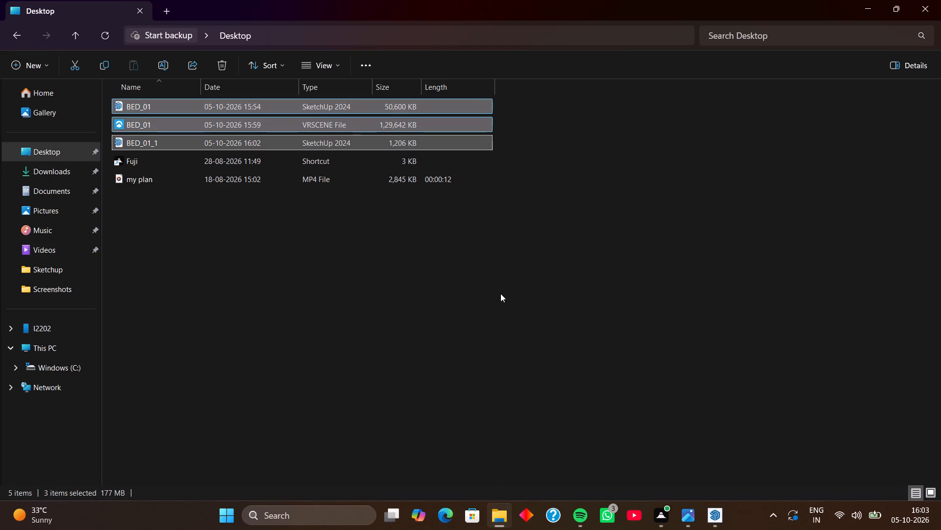
{"action": "key", "text": "Delete"}
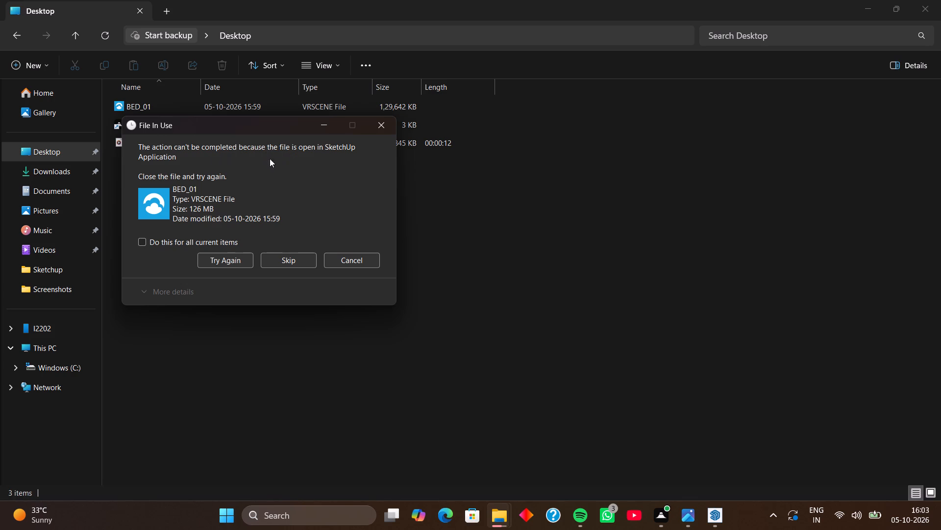
{"action": "left_click", "coordinate": [381, 126]}
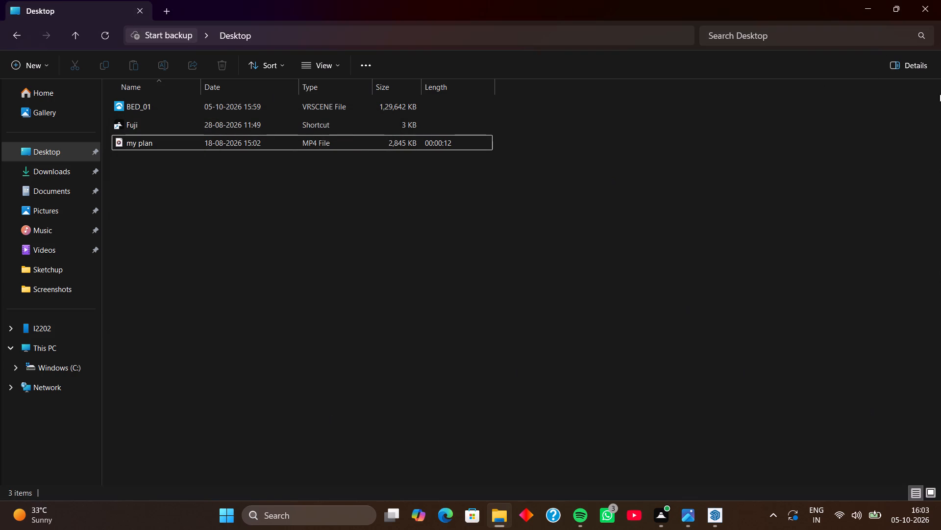
{"action": "left_click", "coordinate": [922, 6]}
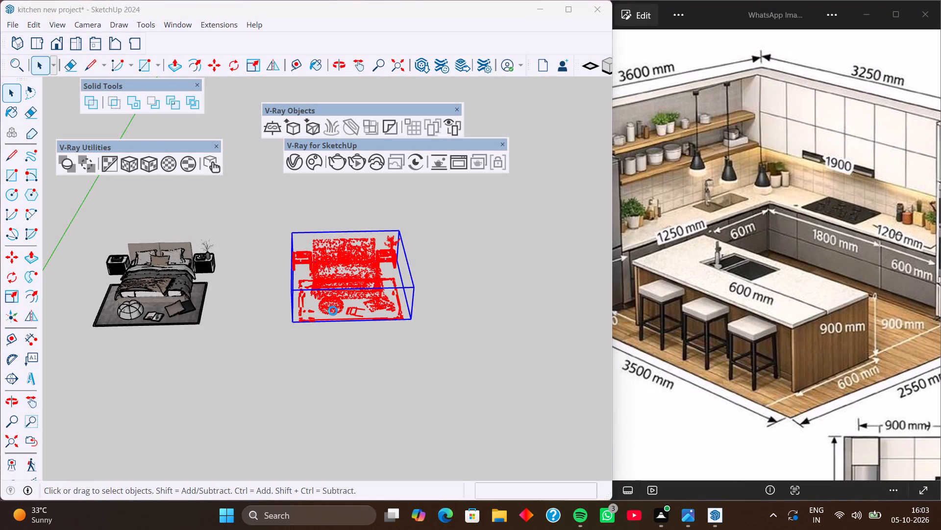
Delete both the proxy bed set and the original bed set from the model.
{"action": "key", "text": "Delete"}
{"action": "left_click", "coordinate": [171, 297]}
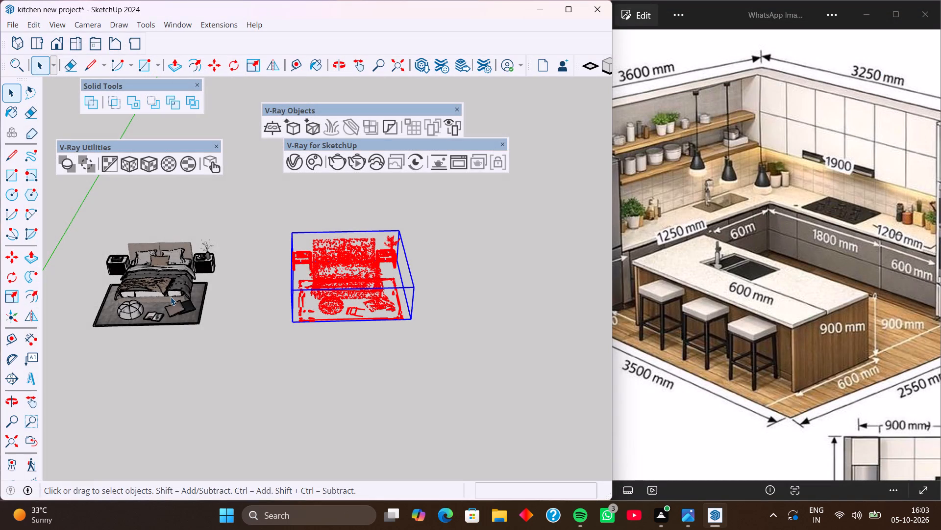
{"action": "key", "text": "Delete"}
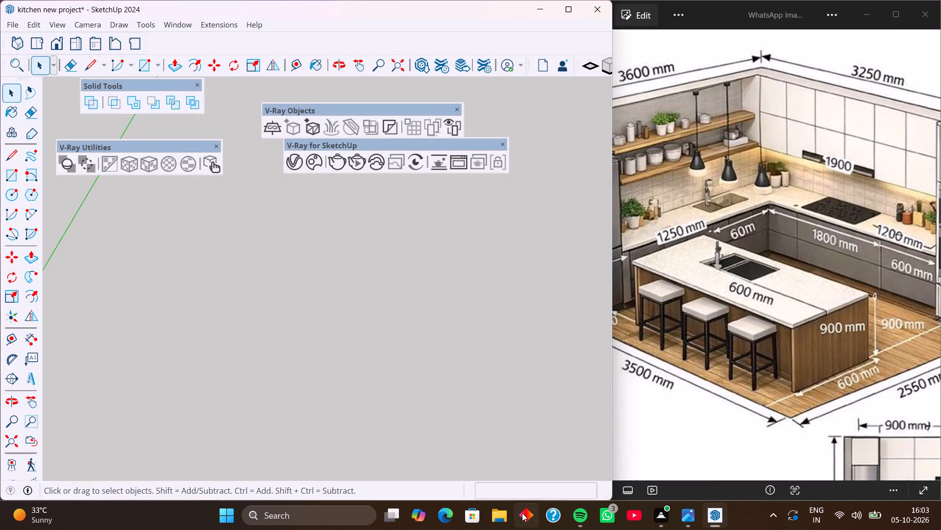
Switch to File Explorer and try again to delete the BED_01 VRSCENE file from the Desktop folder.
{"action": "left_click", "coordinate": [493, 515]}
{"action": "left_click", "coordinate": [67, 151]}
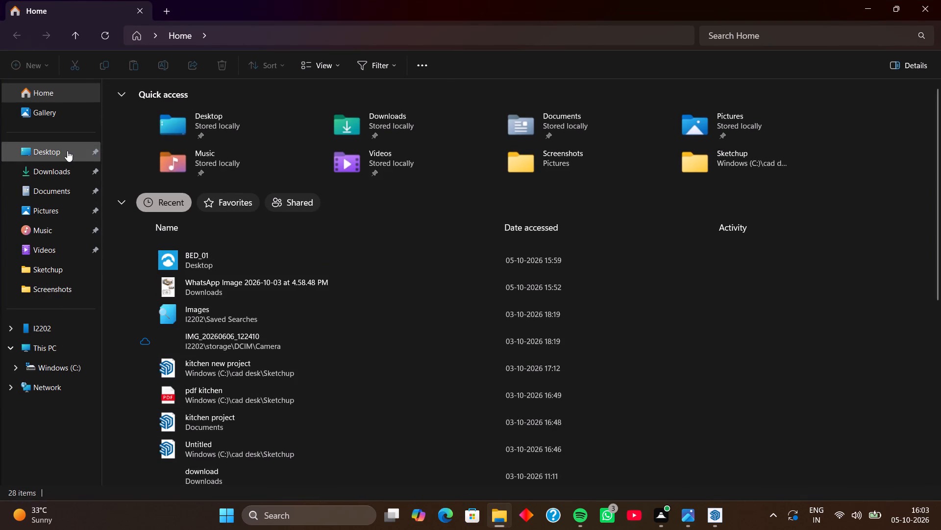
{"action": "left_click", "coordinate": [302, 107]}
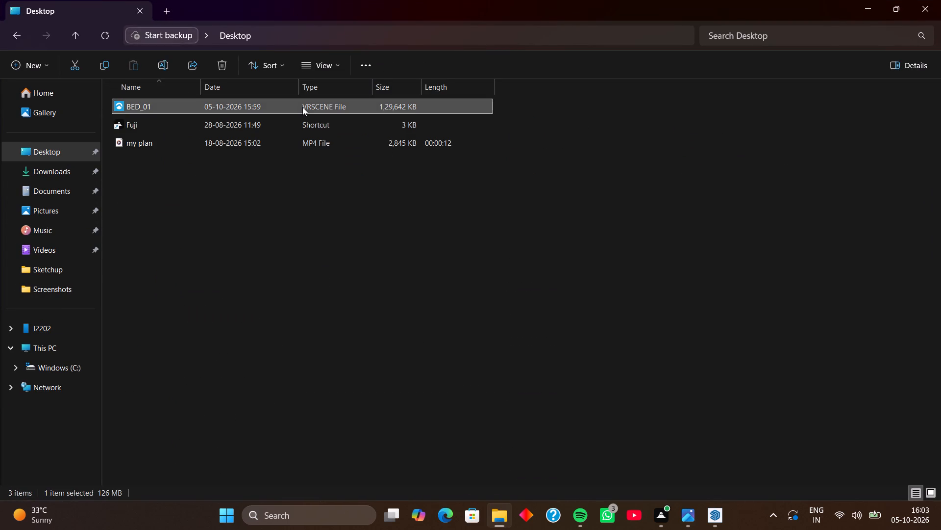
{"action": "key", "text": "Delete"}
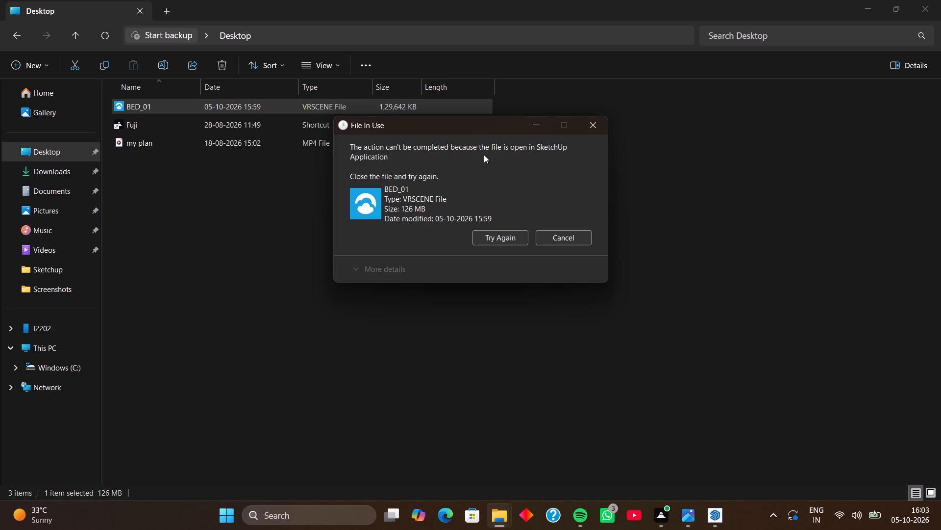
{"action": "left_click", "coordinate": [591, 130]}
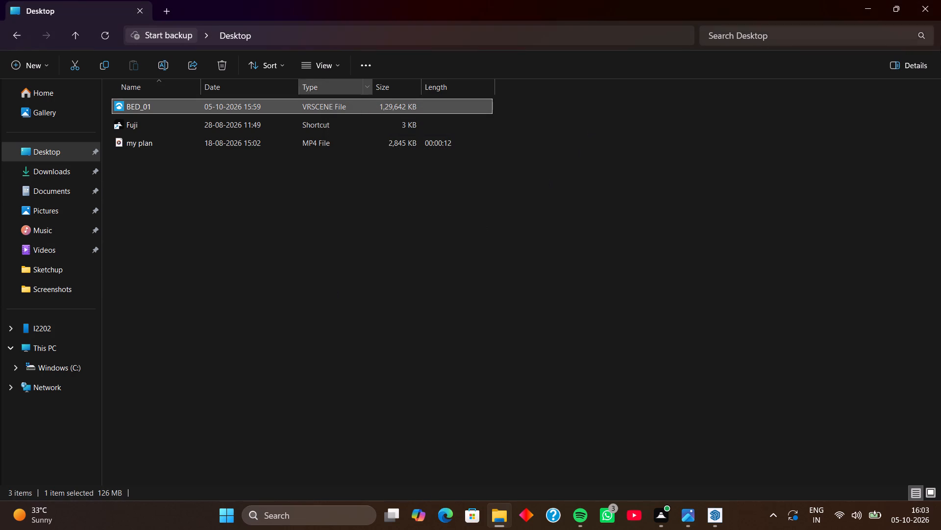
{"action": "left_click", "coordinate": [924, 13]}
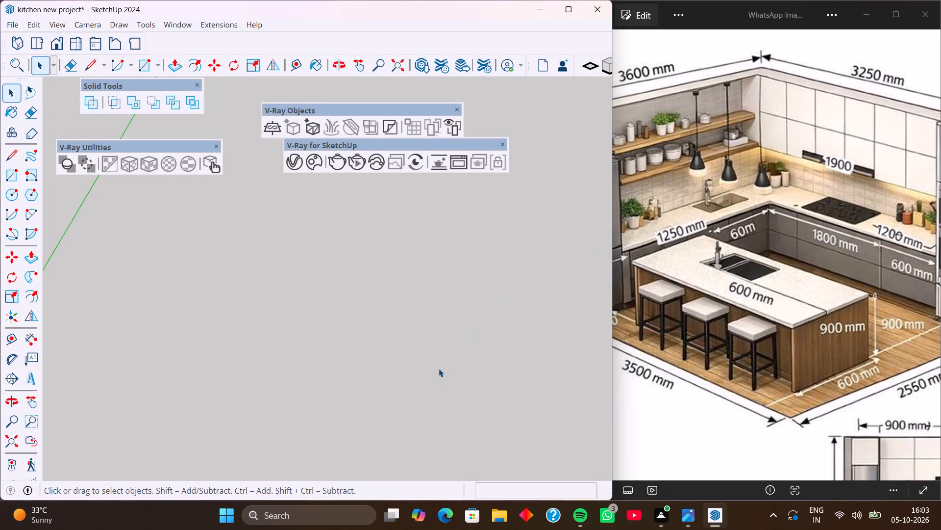
Show the Default Tray and list the In Model components in its Components section.
{"action": "scroll", "coordinate": [338, 310], "scroll_direction": "down", "scroll_amount": 14}
{"action": "scroll", "coordinate": [400, 188], "scroll_direction": "up", "scroll_amount": 1}
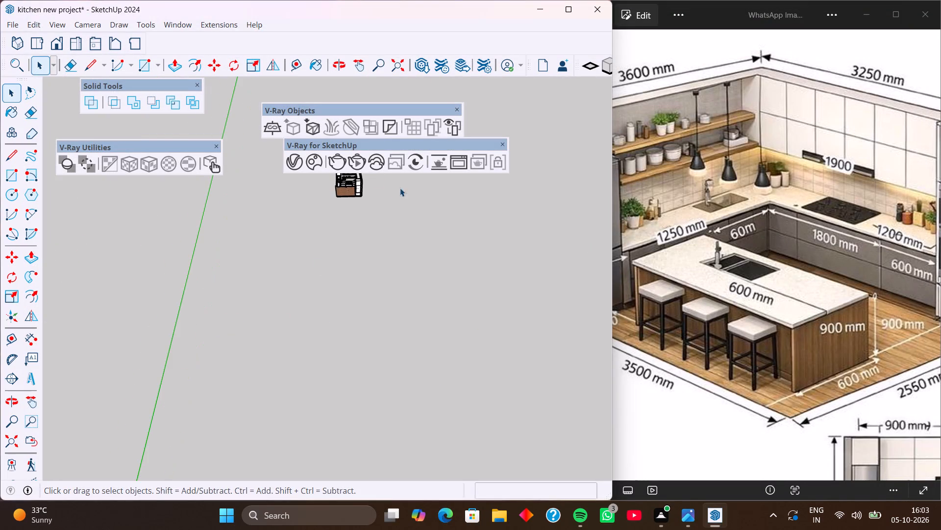
{"action": "scroll", "coordinate": [385, 218], "scroll_direction": "down", "scroll_amount": 4}
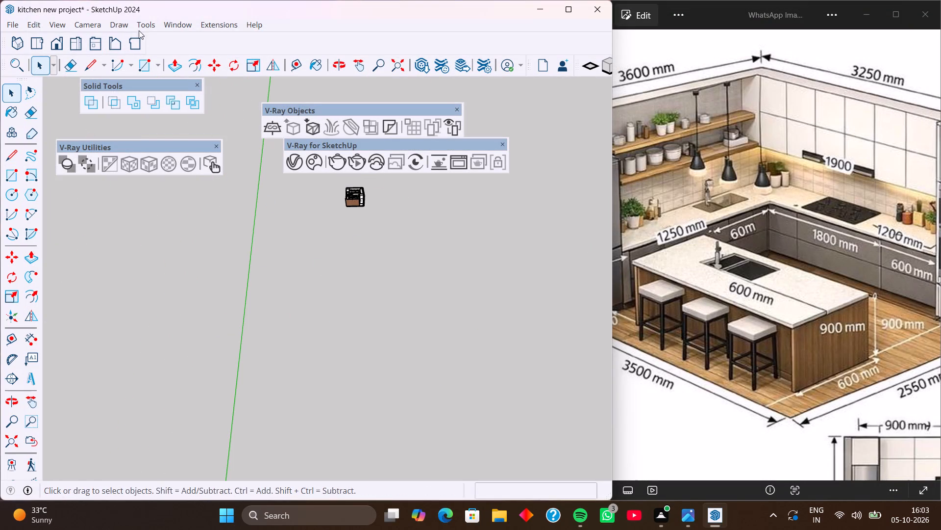
{"action": "left_click", "coordinate": [186, 25]}
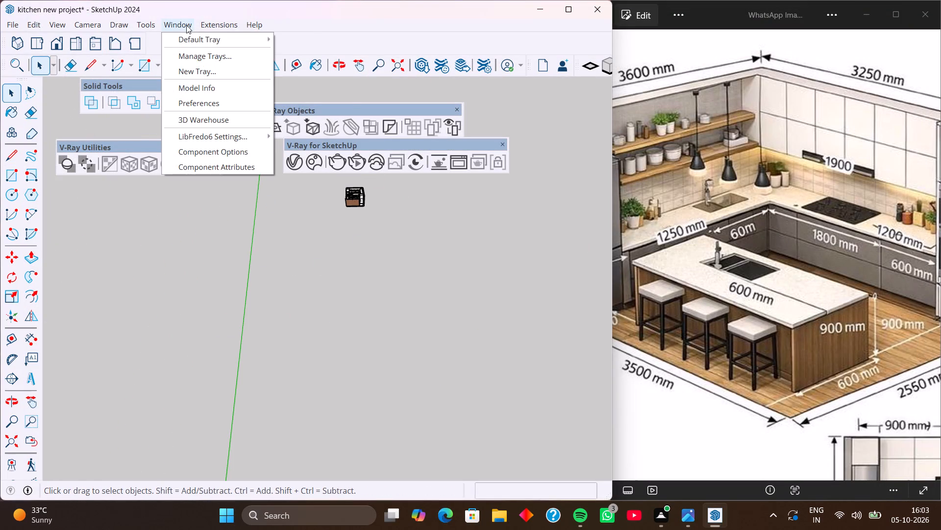
{"action": "left_click", "coordinate": [197, 39]}
{"action": "left_click", "coordinate": [300, 37]}
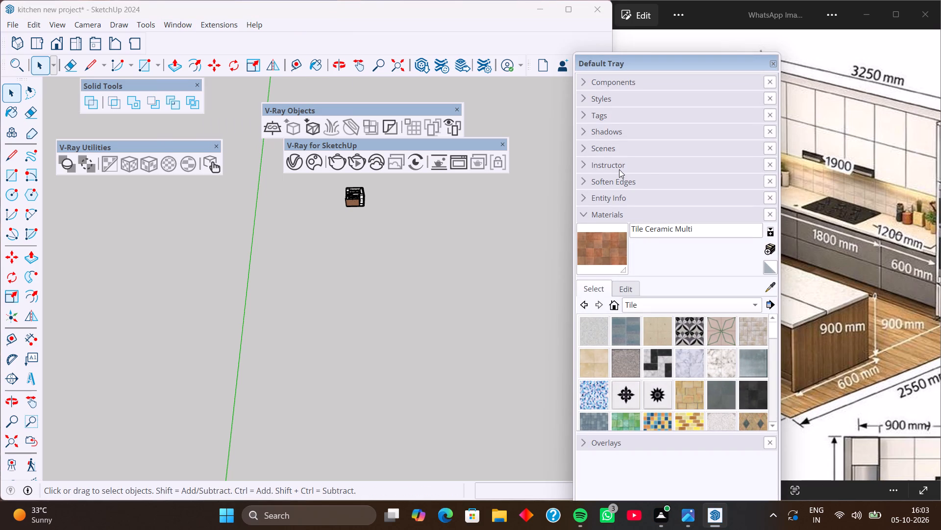
{"action": "scroll", "coordinate": [623, 266], "scroll_direction": "down", "scroll_amount": 5}
{"action": "scroll", "coordinate": [622, 270], "scroll_direction": "up", "scroll_amount": 12}
{"action": "left_click", "coordinate": [226, 22]}
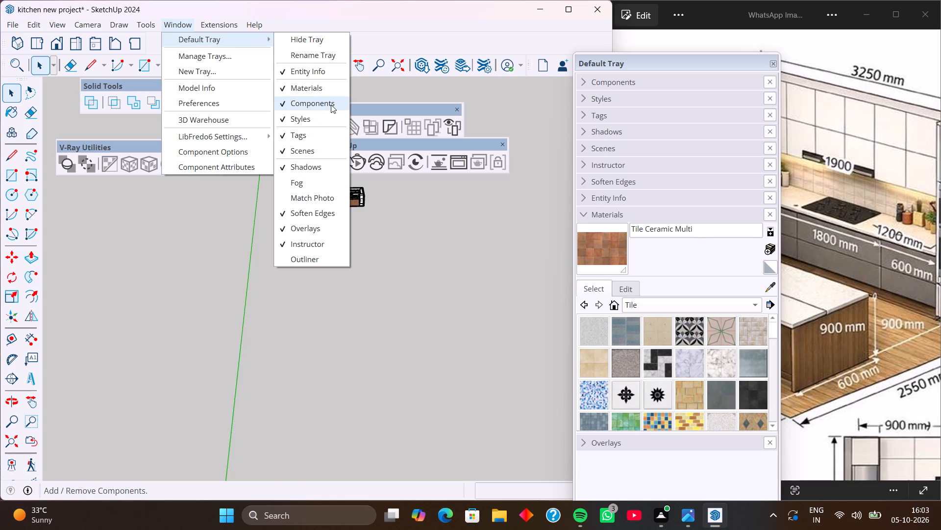
{"action": "left_click", "coordinate": [630, 76]}
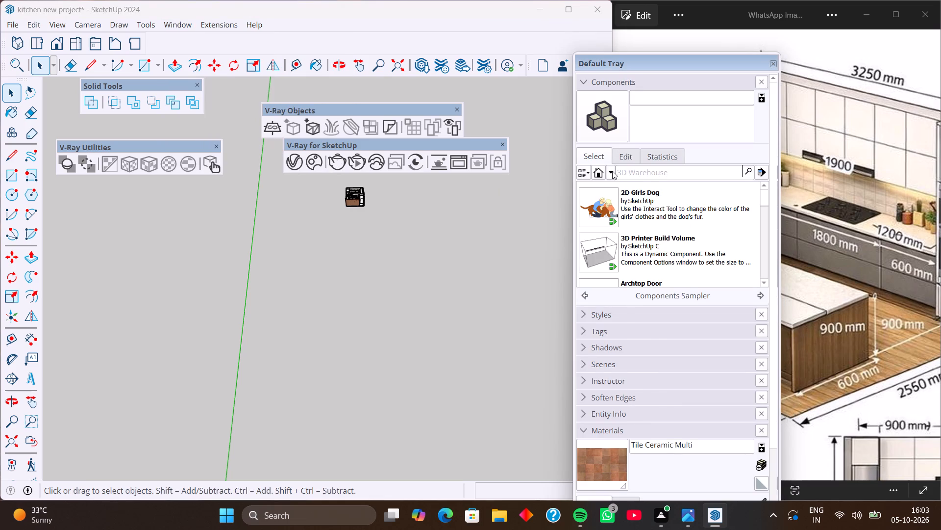
{"action": "left_click", "coordinate": [612, 171]}
{"action": "left_click", "coordinate": [627, 187]}
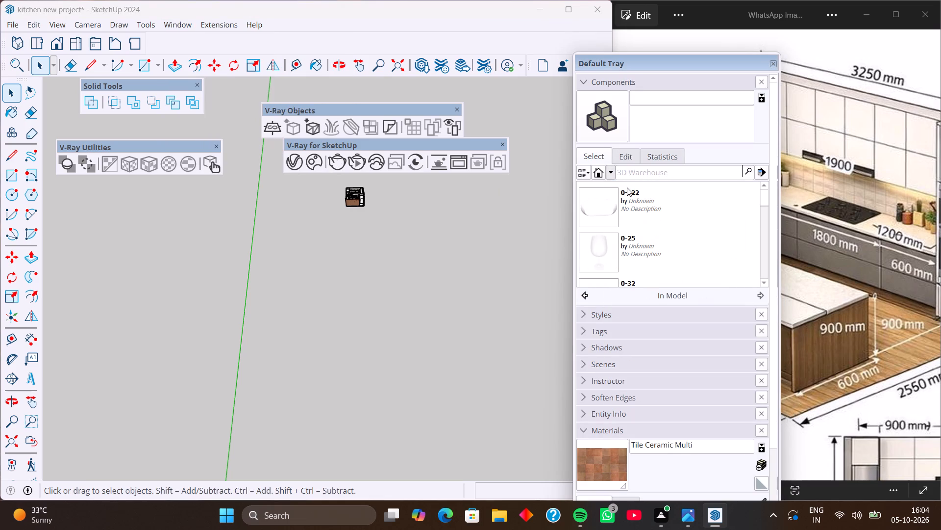
Look through the In Model components for the leftover bed set definitions.
{"action": "scroll", "coordinate": [619, 234], "scroll_direction": "down", "scroll_amount": 4}
{"action": "scroll", "coordinate": [619, 234], "scroll_direction": "up", "scroll_amount": 3}
{"action": "scroll", "coordinate": [619, 234], "scroll_direction": "down", "scroll_amount": 20}
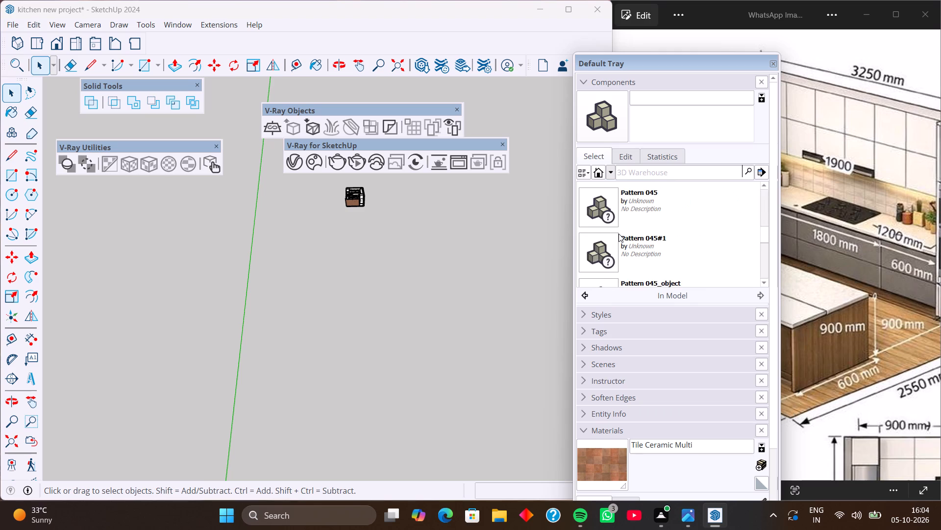
{"action": "scroll", "coordinate": [619, 234], "scroll_direction": "down", "scroll_amount": 19}
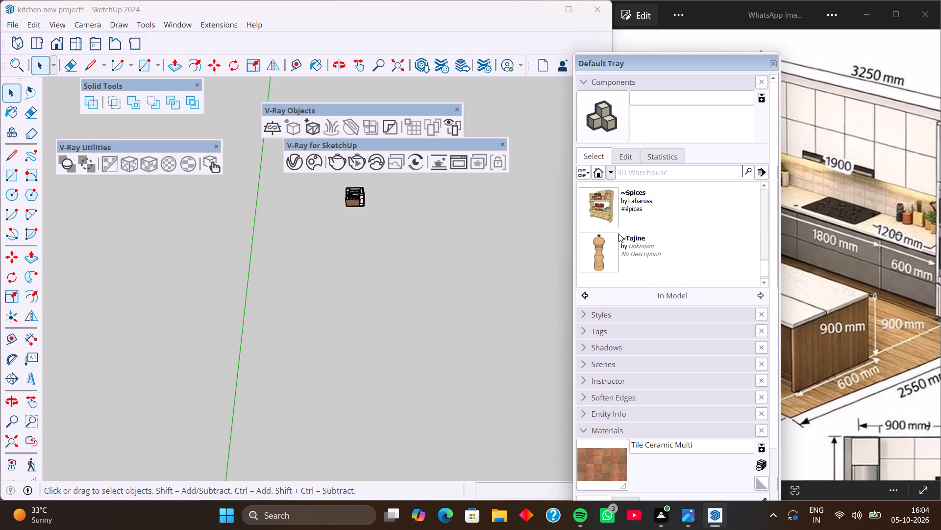
{"action": "scroll", "coordinate": [619, 234], "scroll_direction": "down", "scroll_amount": 11}
{"action": "scroll", "coordinate": [619, 234], "scroll_direction": "up", "scroll_amount": 4}
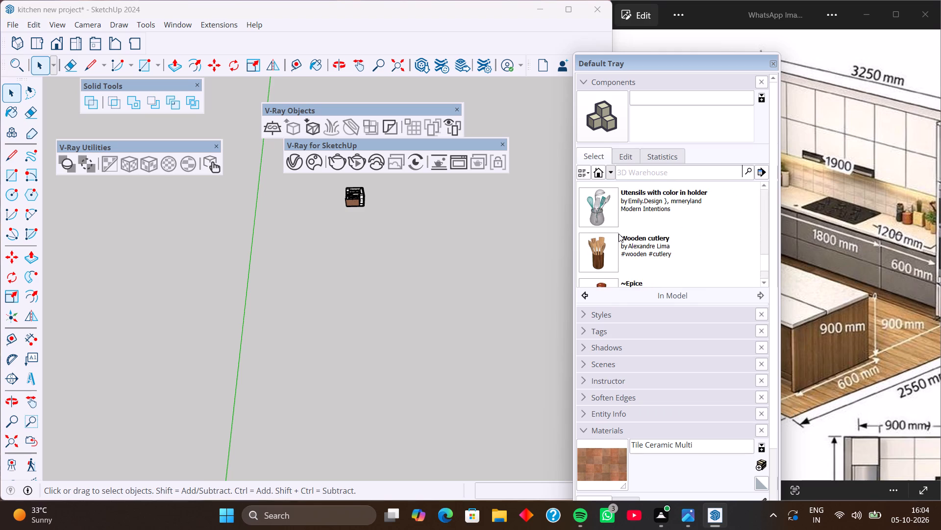
{"action": "scroll", "coordinate": [619, 234], "scroll_direction": "up", "scroll_amount": 7}
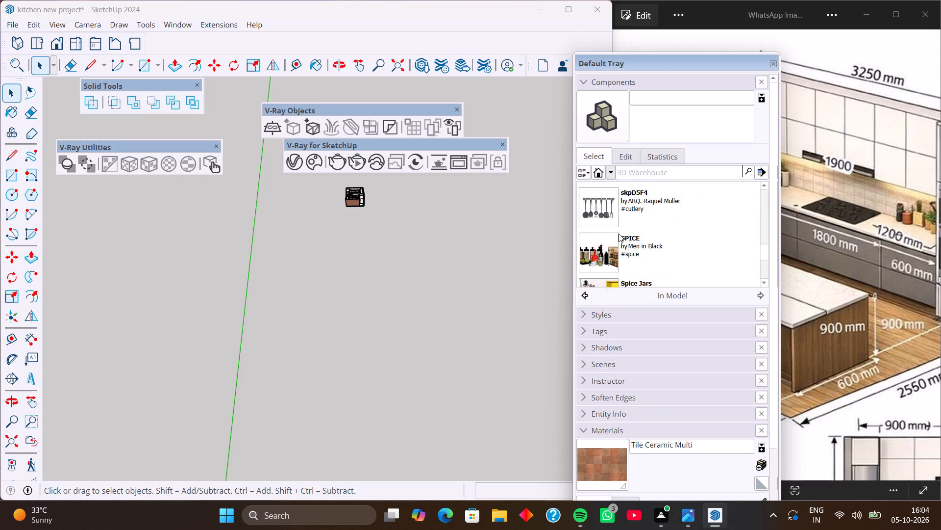
{"action": "scroll", "coordinate": [619, 234], "scroll_direction": "up", "scroll_amount": 11}
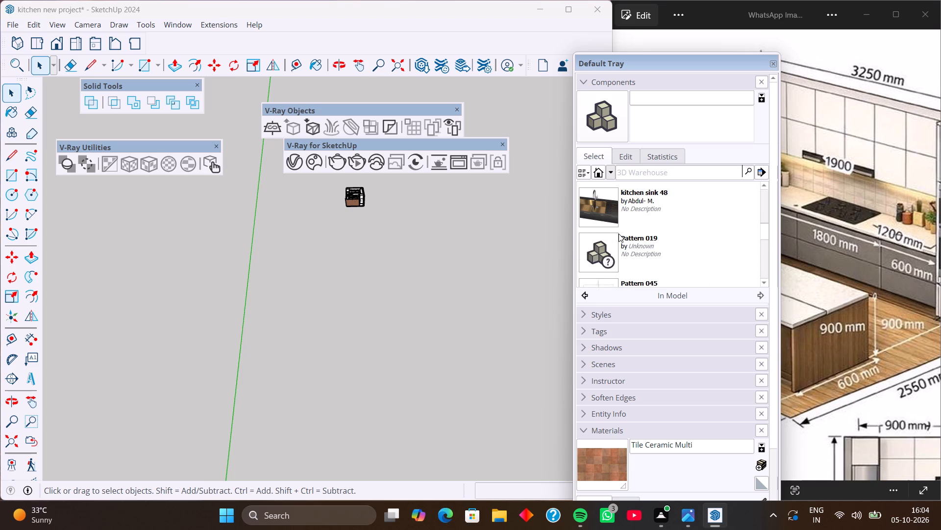
{"action": "scroll", "coordinate": [619, 234], "scroll_direction": "down", "scroll_amount": 4}
{"action": "scroll", "coordinate": [619, 234], "scroll_direction": "up", "scroll_amount": 4}
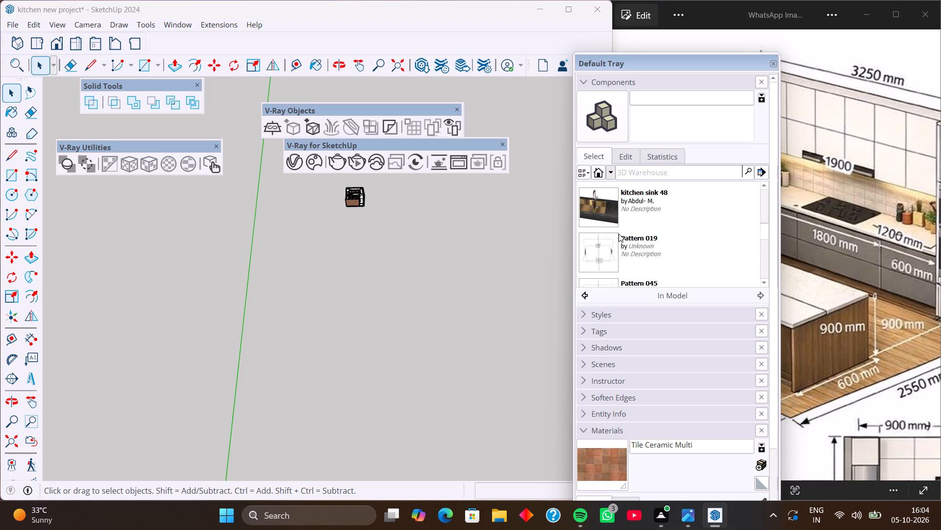
{"action": "scroll", "coordinate": [619, 234], "scroll_direction": "up", "scroll_amount": 8}
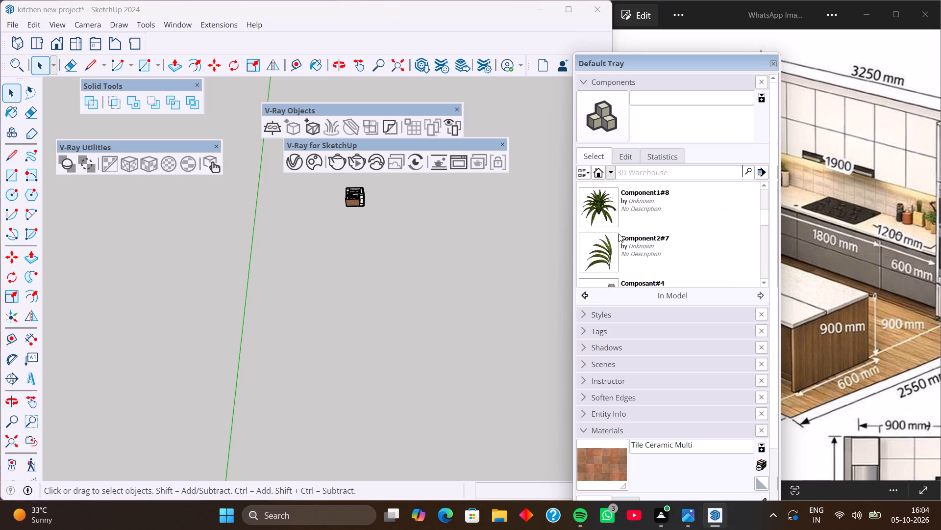
{"action": "scroll", "coordinate": [619, 234], "scroll_direction": "up", "scroll_amount": 8}
{"action": "scroll", "coordinate": [619, 234], "scroll_direction": "down", "scroll_amount": 4}
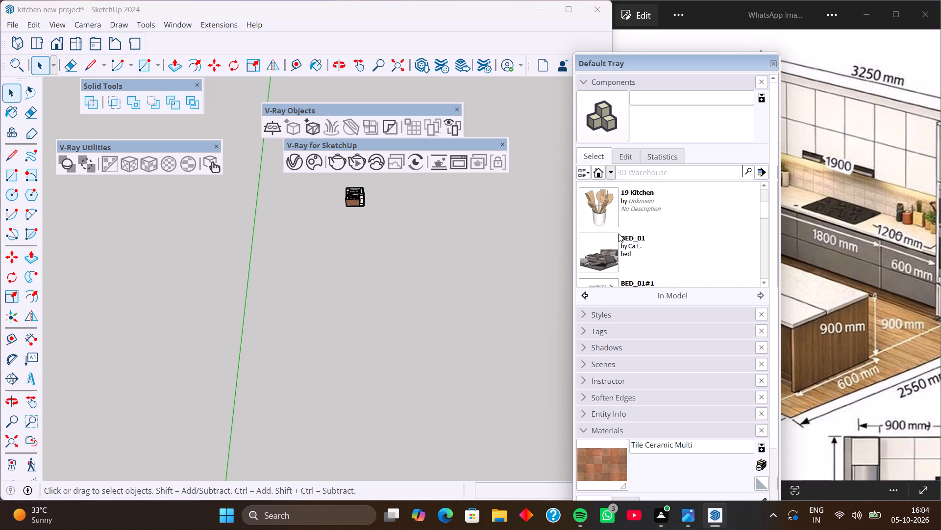
{"action": "scroll", "coordinate": [619, 234], "scroll_direction": "down", "scroll_amount": 1}
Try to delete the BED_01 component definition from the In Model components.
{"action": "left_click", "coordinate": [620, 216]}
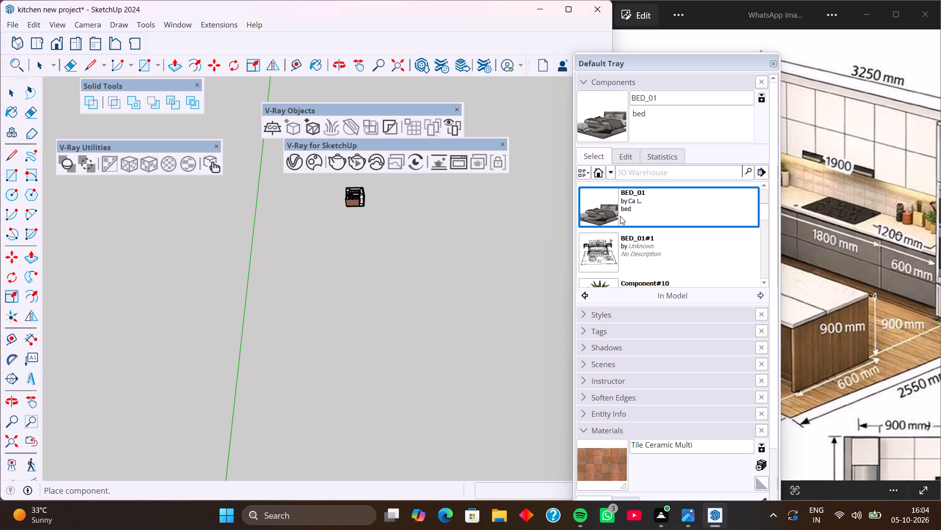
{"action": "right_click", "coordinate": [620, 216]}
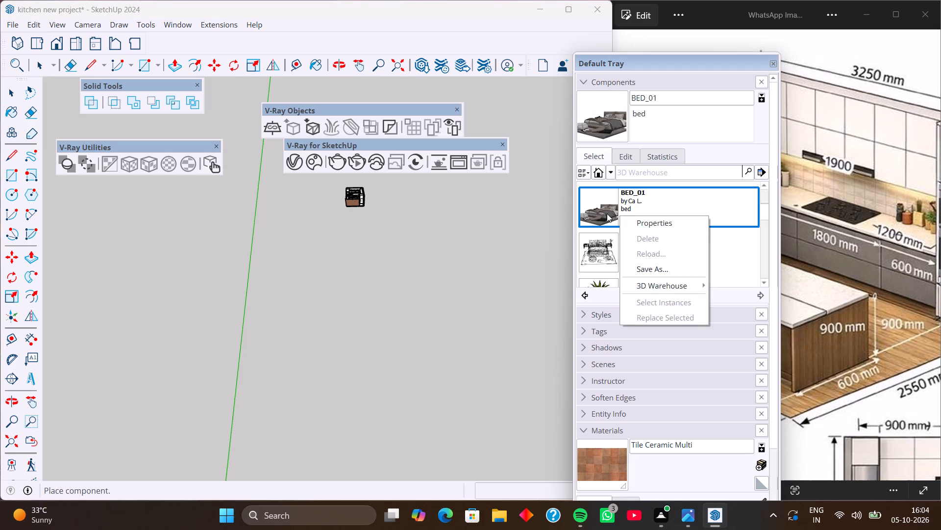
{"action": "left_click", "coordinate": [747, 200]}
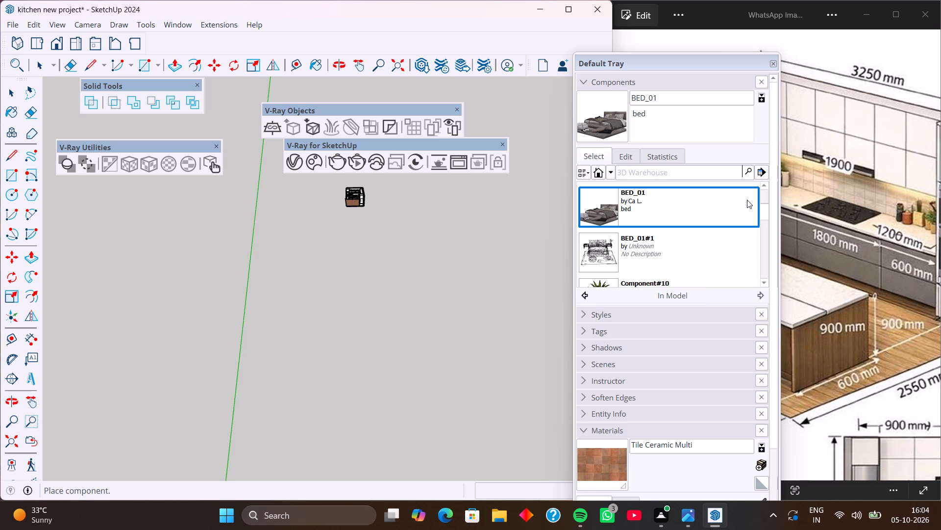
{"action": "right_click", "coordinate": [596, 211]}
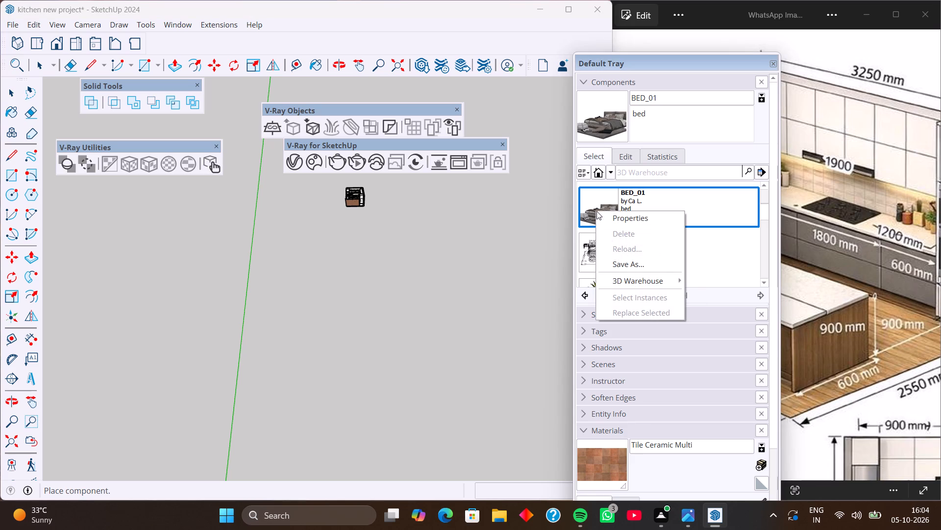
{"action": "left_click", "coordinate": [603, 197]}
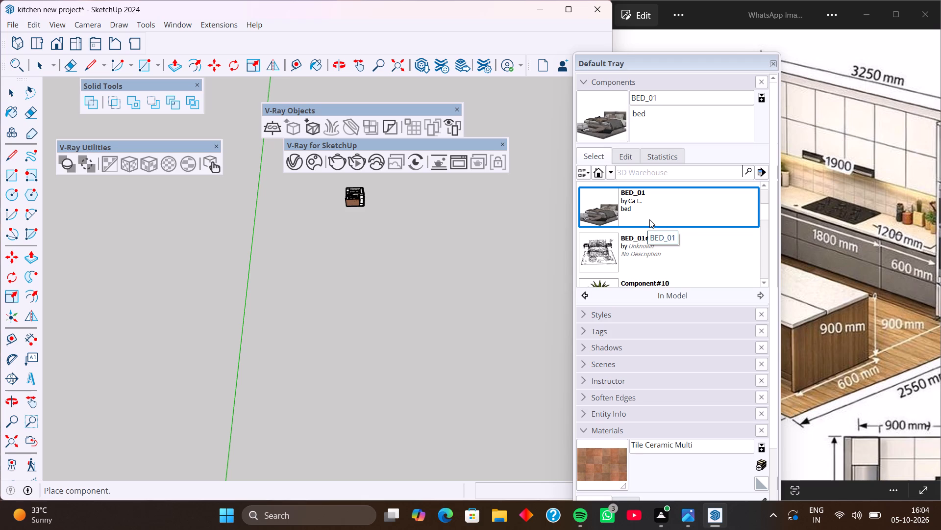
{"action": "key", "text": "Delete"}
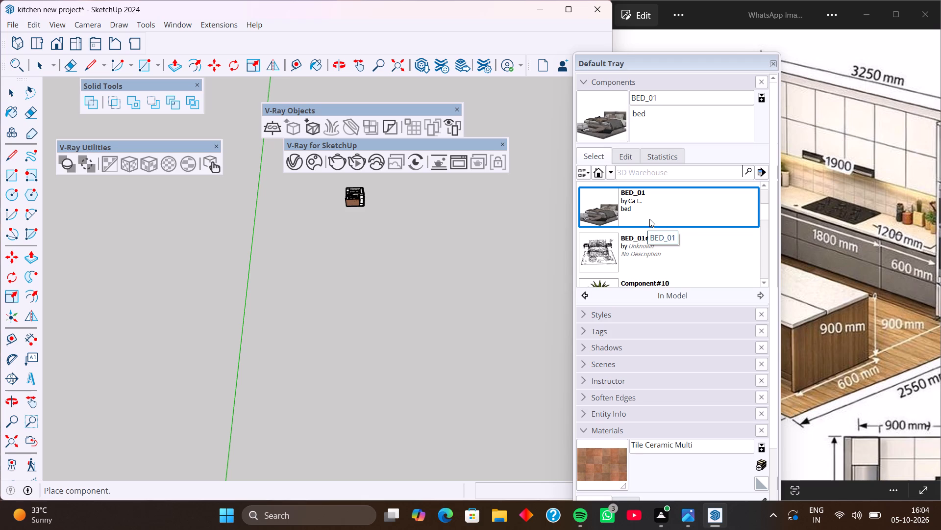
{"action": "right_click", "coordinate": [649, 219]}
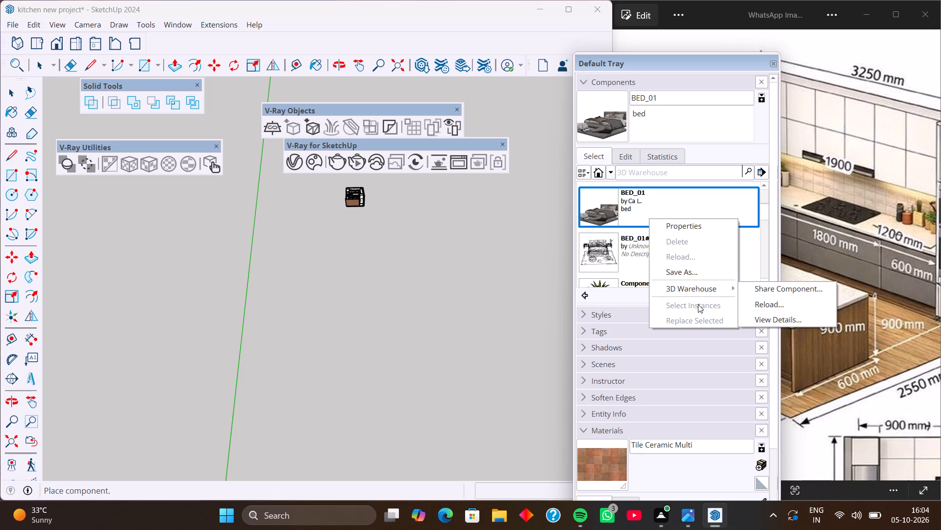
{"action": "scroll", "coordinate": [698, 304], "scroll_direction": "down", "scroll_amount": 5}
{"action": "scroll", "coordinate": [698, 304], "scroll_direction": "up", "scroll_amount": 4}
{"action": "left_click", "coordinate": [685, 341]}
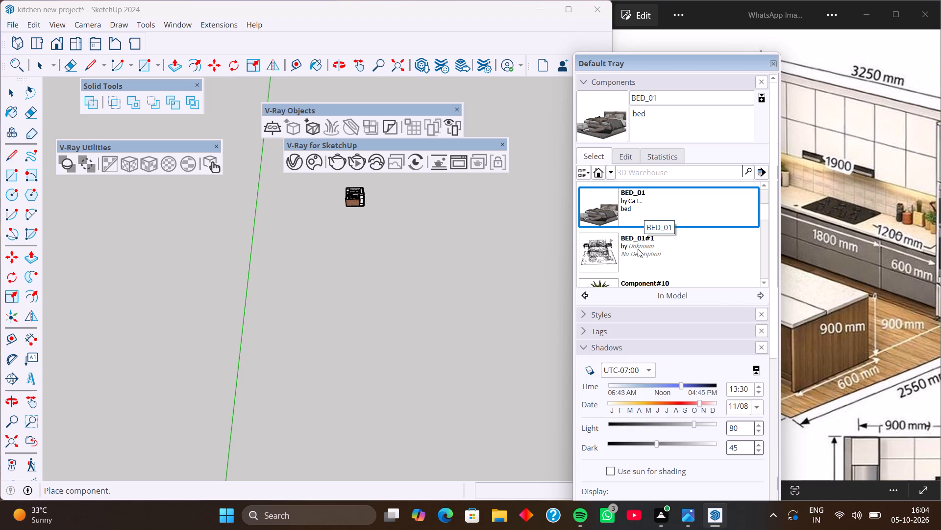
View the properties of the BED_01#1 component and return to the component list.
{"action": "left_click", "coordinate": [638, 249]}
{"action": "right_click", "coordinate": [638, 249]}
{"action": "left_click", "coordinate": [638, 249]}
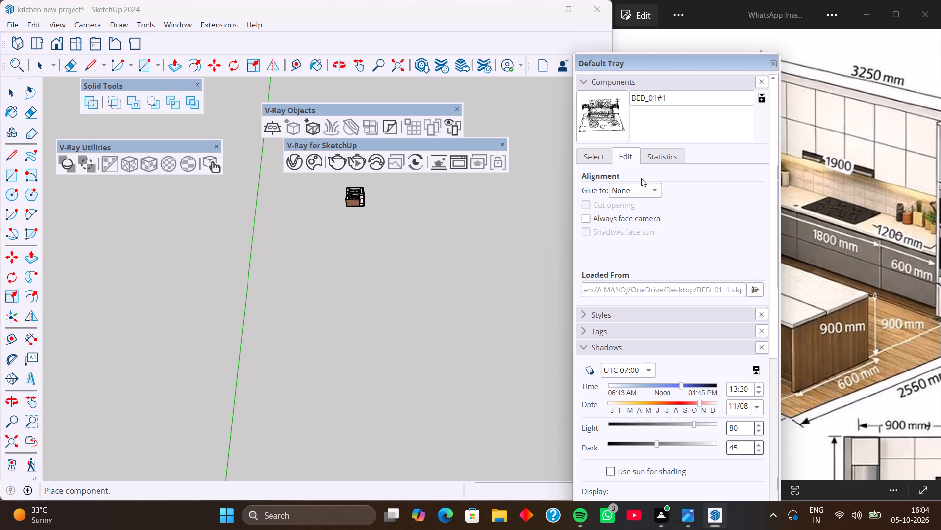
{"action": "left_click", "coordinate": [596, 157]}
Select the BED_01 component in the In Model list and examine its name, description and available options.
{"action": "left_click", "coordinate": [636, 201]}
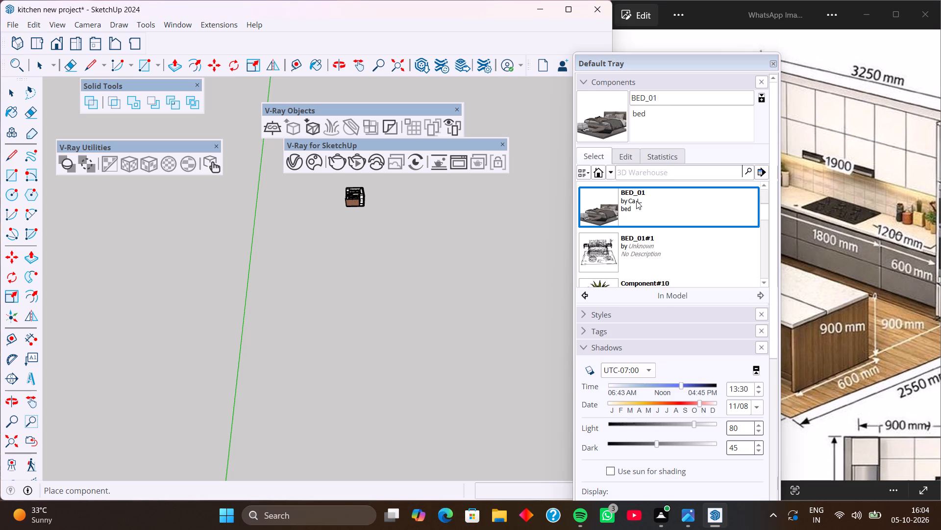
{"action": "left_click", "coordinate": [660, 116]}
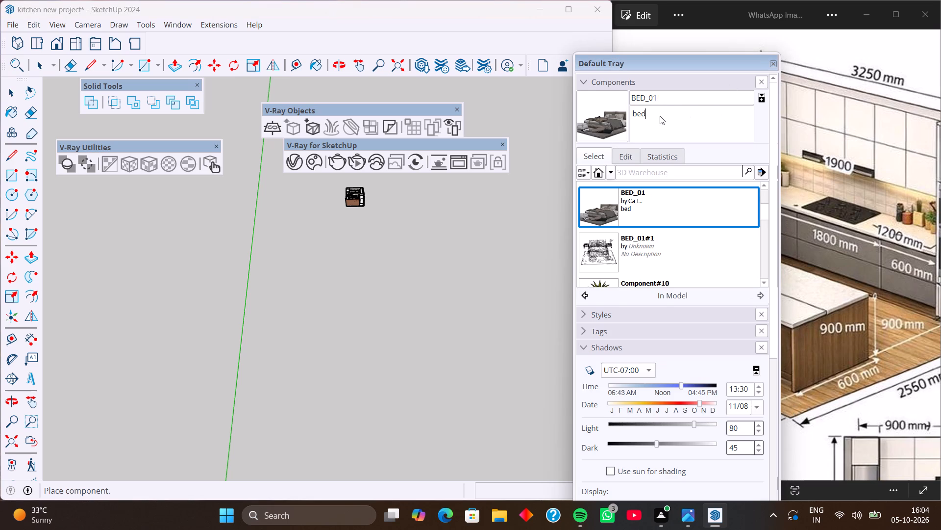
{"action": "right_click", "coordinate": [666, 102]}
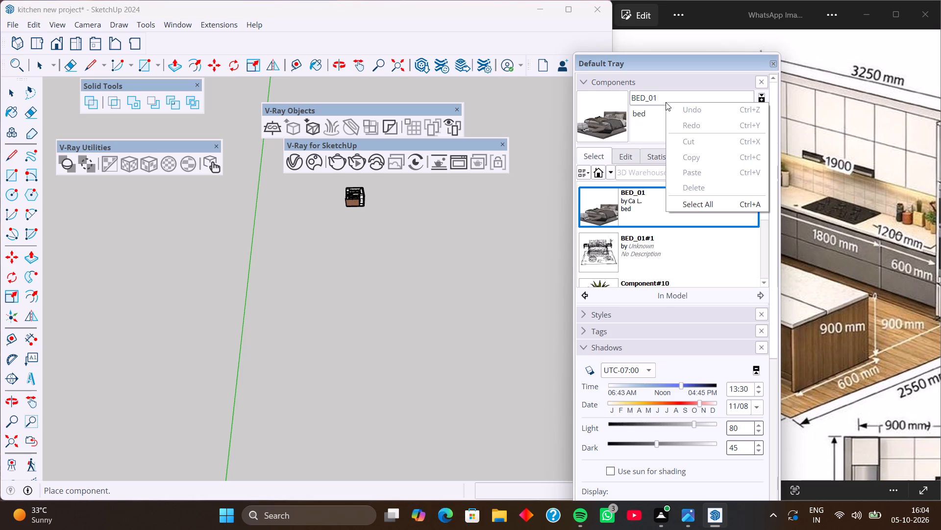
{"action": "left_click", "coordinate": [667, 92]}
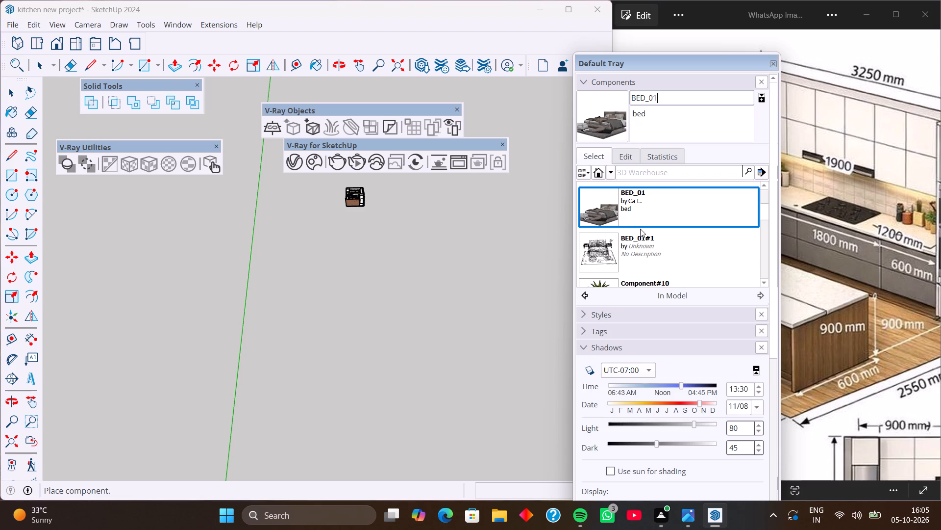
{"action": "left_click", "coordinate": [585, 174]}
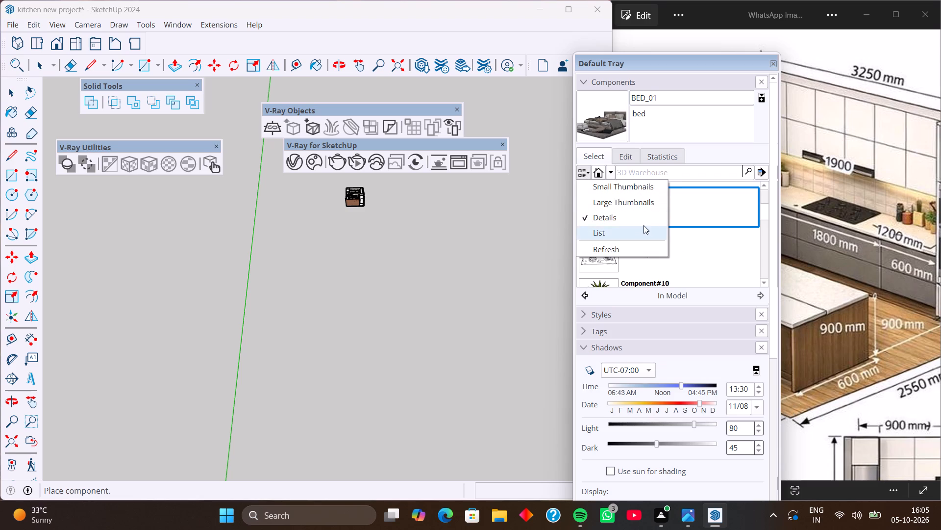
{"action": "left_click", "coordinate": [702, 244]}
{"action": "left_click", "coordinate": [678, 206]}
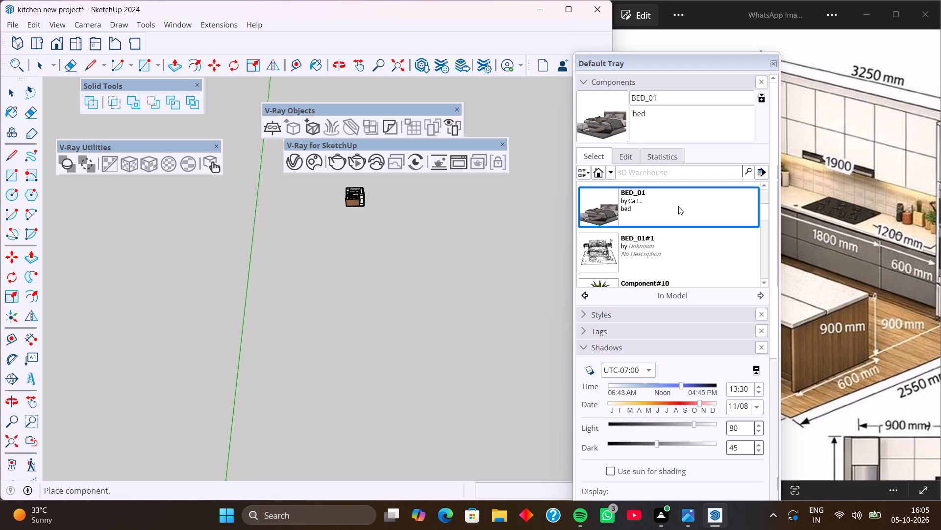
{"action": "right_click", "coordinate": [678, 206]}
{"action": "left_click", "coordinate": [672, 206]}
Look through the remaining In Model component definitions beyond the bed entries.
{"action": "scroll", "coordinate": [676, 127], "scroll_direction": "down", "scroll_amount": 1}
{"action": "scroll", "coordinate": [697, 201], "scroll_direction": "down", "scroll_amount": 3}
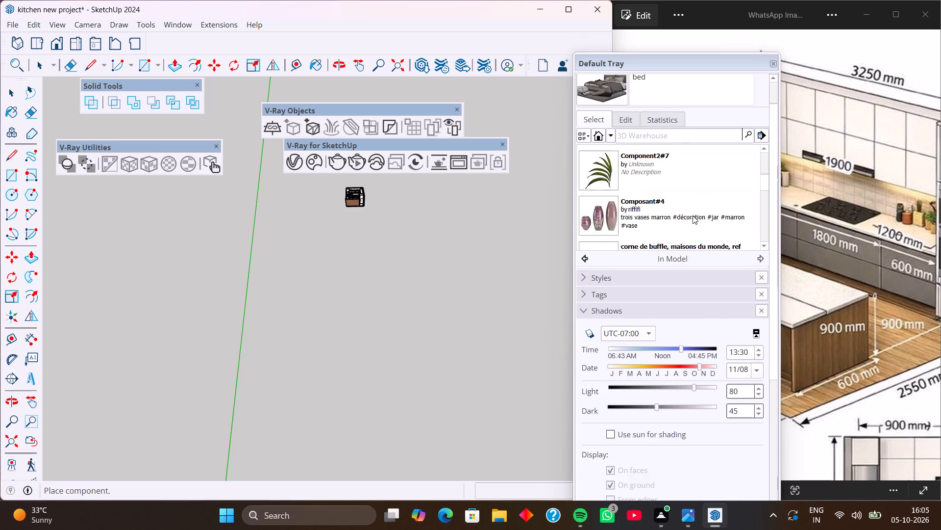
{"action": "scroll", "coordinate": [693, 215], "scroll_direction": "down", "scroll_amount": 3}
{"action": "scroll", "coordinate": [682, 221], "scroll_direction": "up", "scroll_amount": 15}
{"action": "left_click", "coordinate": [764, 132]}
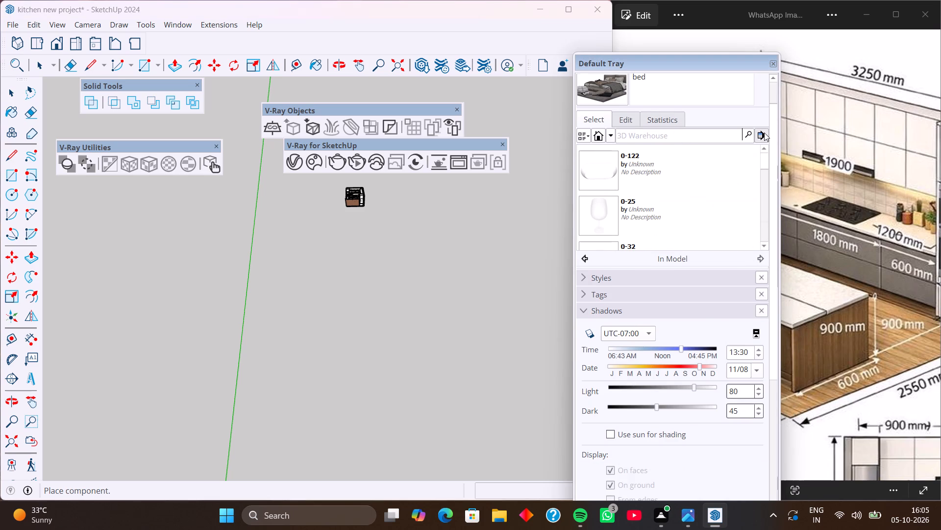
{"action": "left_click", "coordinate": [811, 216]}
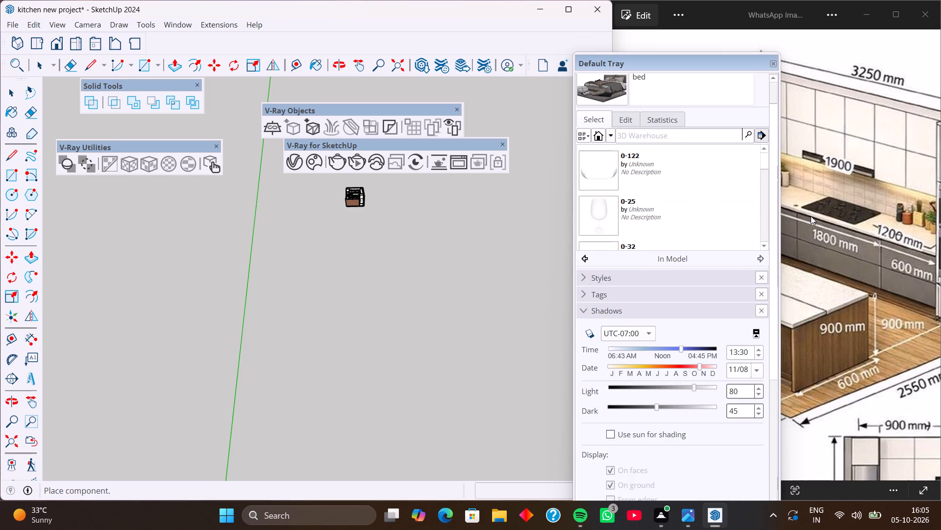
{"action": "scroll", "coordinate": [649, 200], "scroll_direction": "up", "scroll_amount": 1}
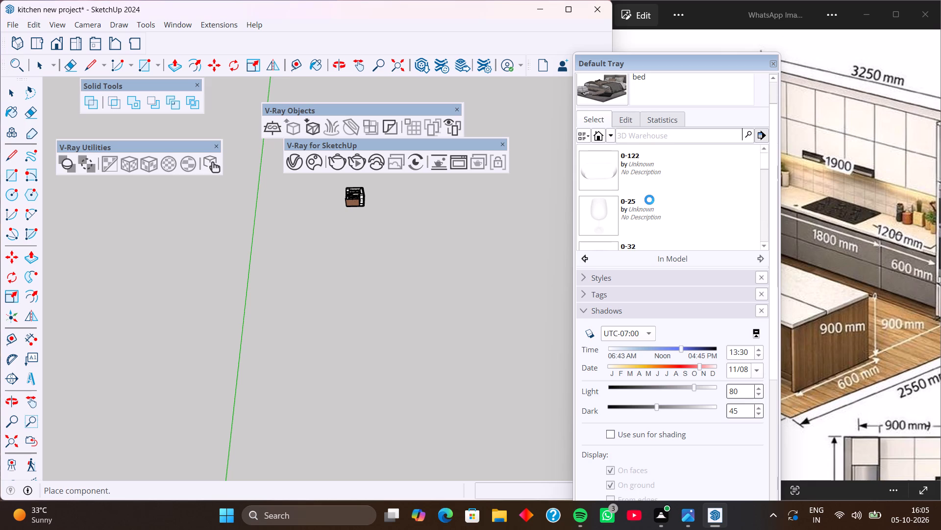
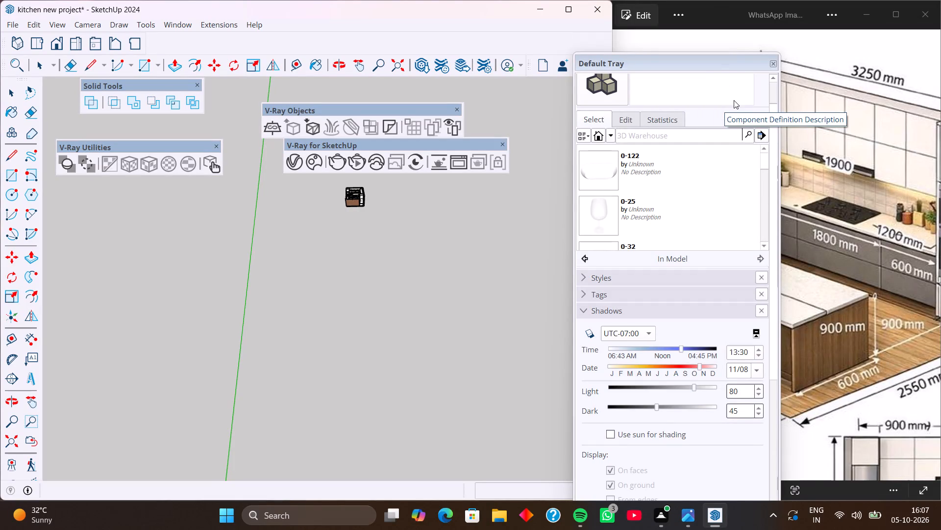
Look through the In Model component definitions for remaining bed entries and close the tray.
{"action": "scroll", "coordinate": [629, 183], "scroll_direction": "up", "scroll_amount": 3}
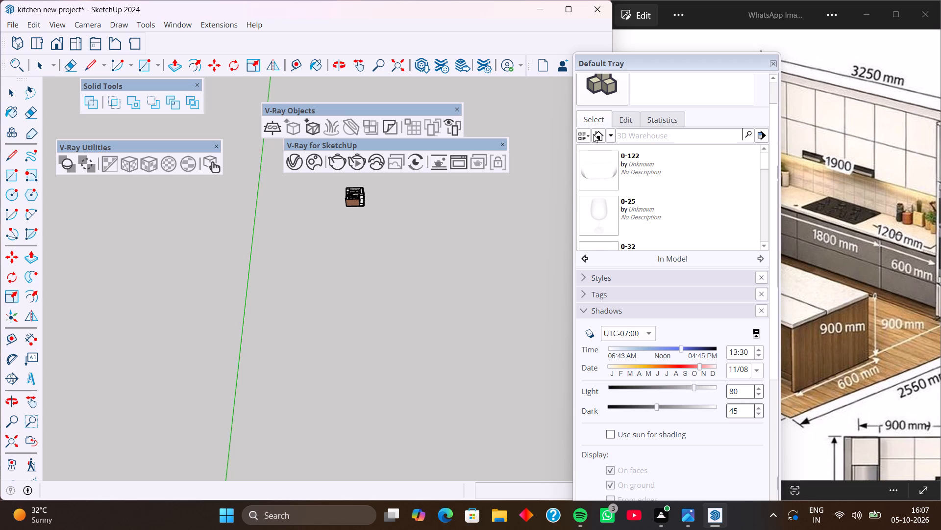
{"action": "left_click", "coordinate": [606, 137]}
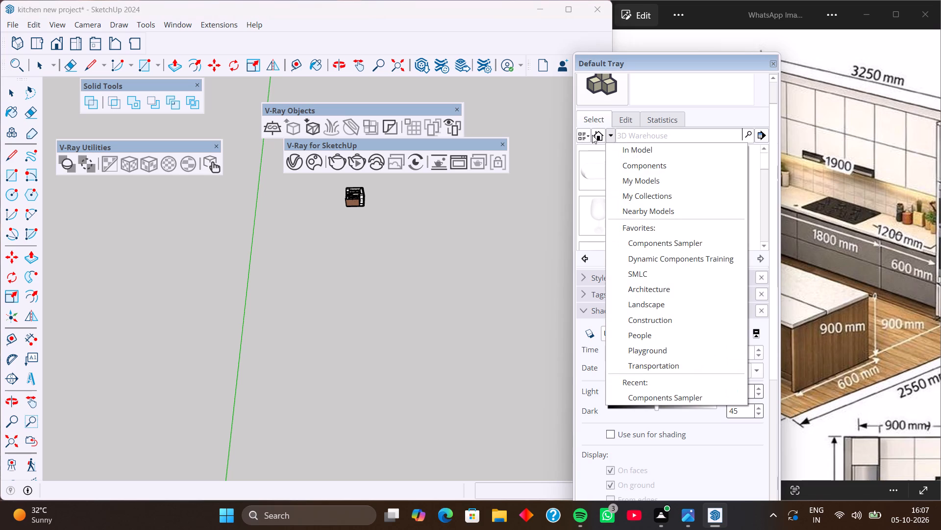
{"action": "left_click", "coordinate": [583, 134]}
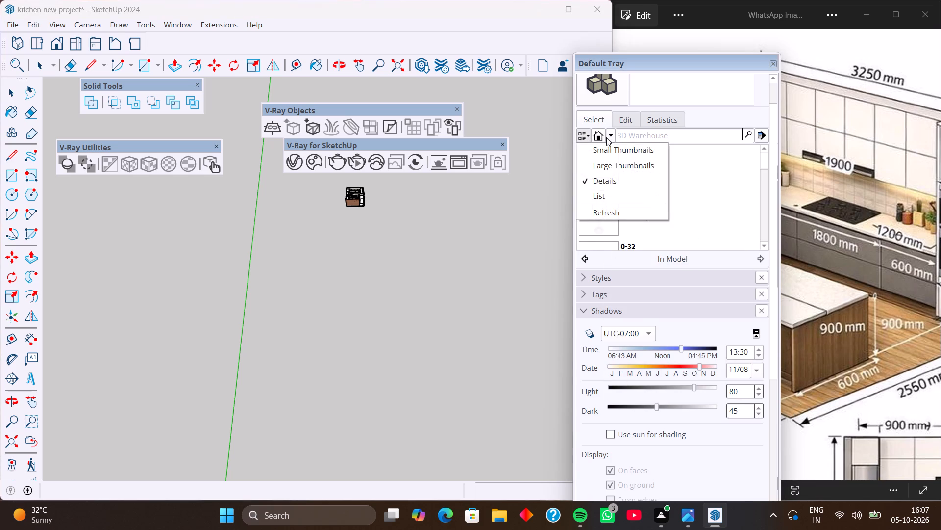
{"action": "left_click", "coordinate": [609, 137]}
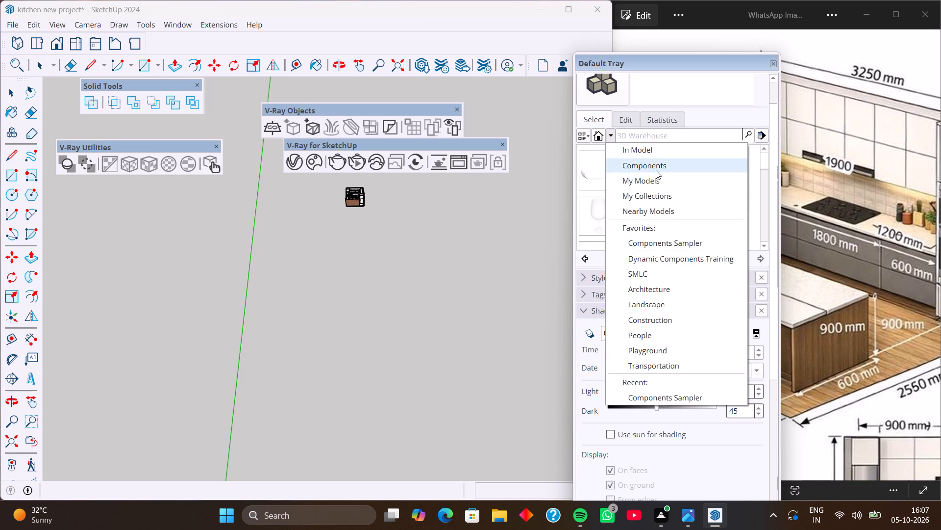
{"action": "left_click", "coordinate": [656, 154]}
{"action": "scroll", "coordinate": [642, 184], "scroll_direction": "up", "scroll_amount": 10}
{"action": "scroll", "coordinate": [642, 184], "scroll_direction": "down", "scroll_amount": 1}
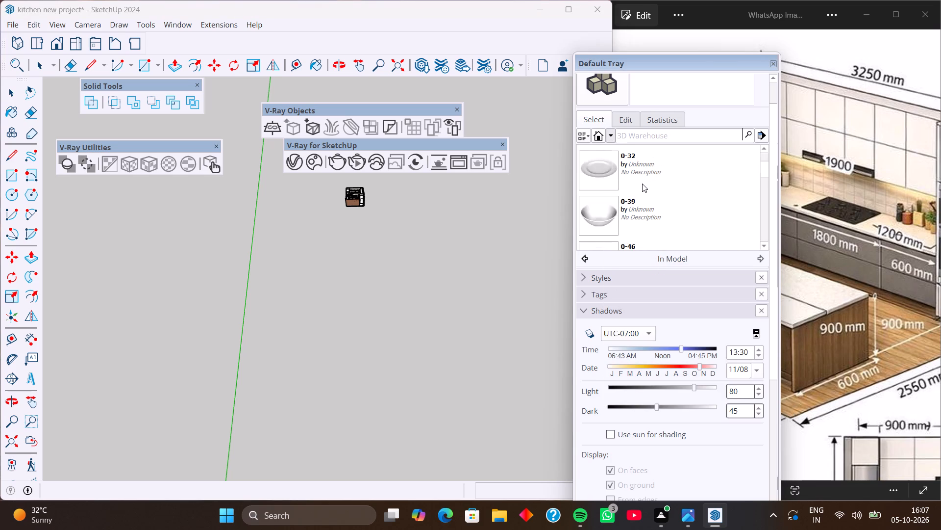
{"action": "scroll", "coordinate": [642, 184], "scroll_direction": "down", "scroll_amount": 19}
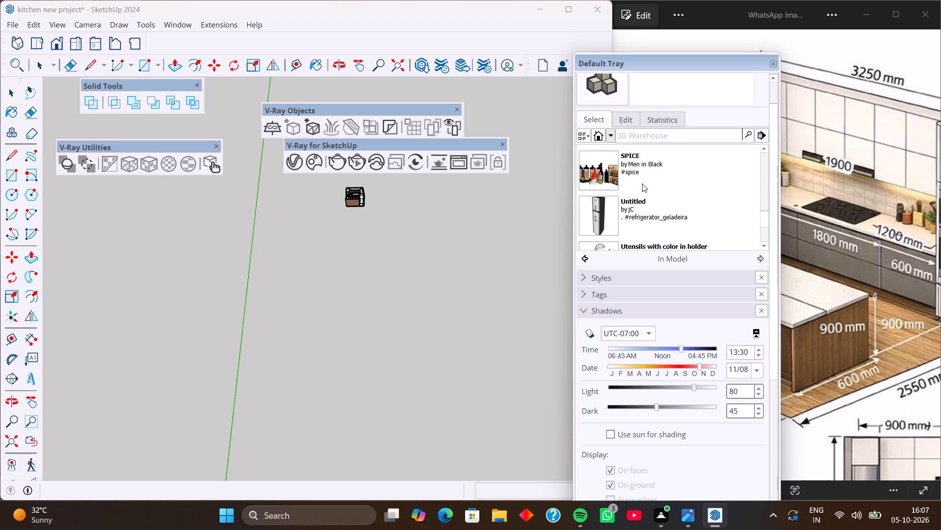
{"action": "scroll", "coordinate": [642, 184], "scroll_direction": "down", "scroll_amount": 11}
{"action": "scroll", "coordinate": [642, 184], "scroll_direction": "up", "scroll_amount": 11}
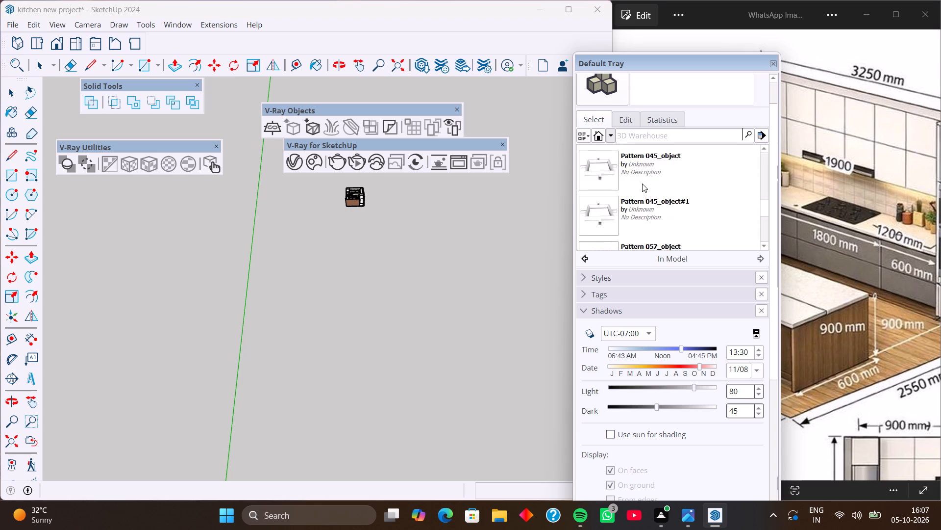
{"action": "scroll", "coordinate": [642, 184], "scroll_direction": "up", "scroll_amount": 20}
{"action": "scroll", "coordinate": [642, 184], "scroll_direction": "up", "scroll_amount": 6}
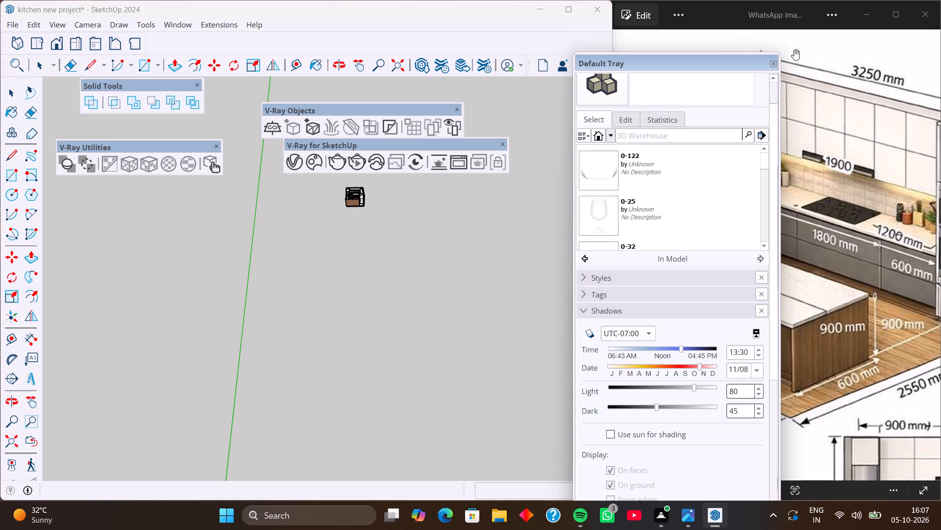
{"action": "left_click", "coordinate": [772, 63]}
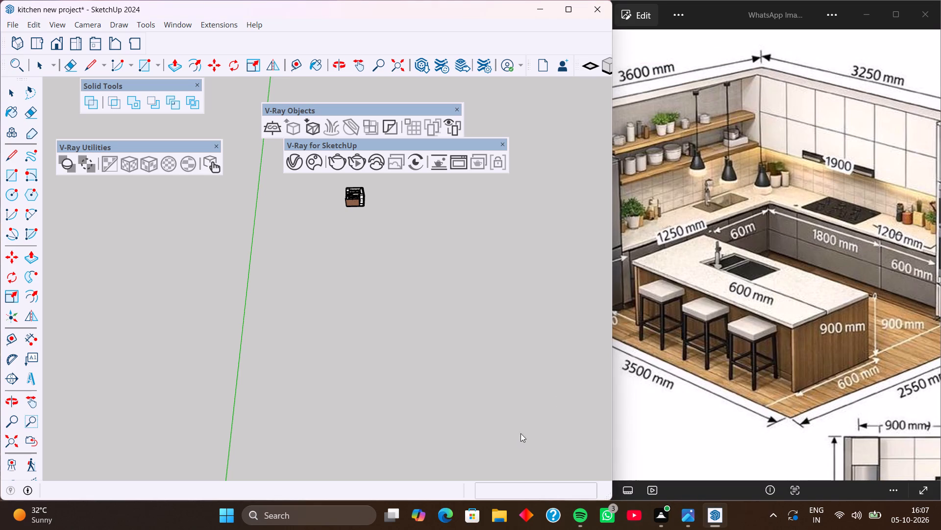
Delete the BED_01 V-Ray scene file from the Desktop folder in File Explorer.
{"action": "left_click", "coordinate": [494, 518]}
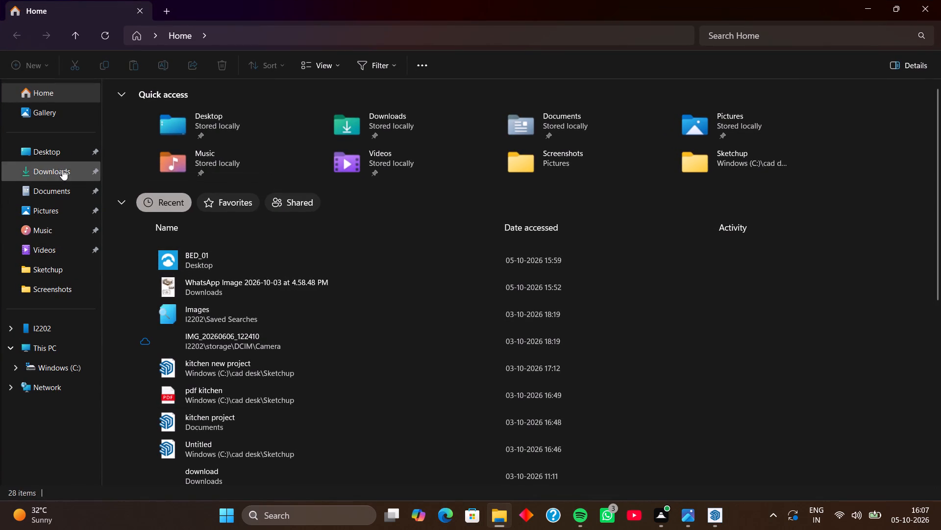
{"action": "left_click", "coordinate": [59, 153]}
{"action": "left_click", "coordinate": [220, 101]}
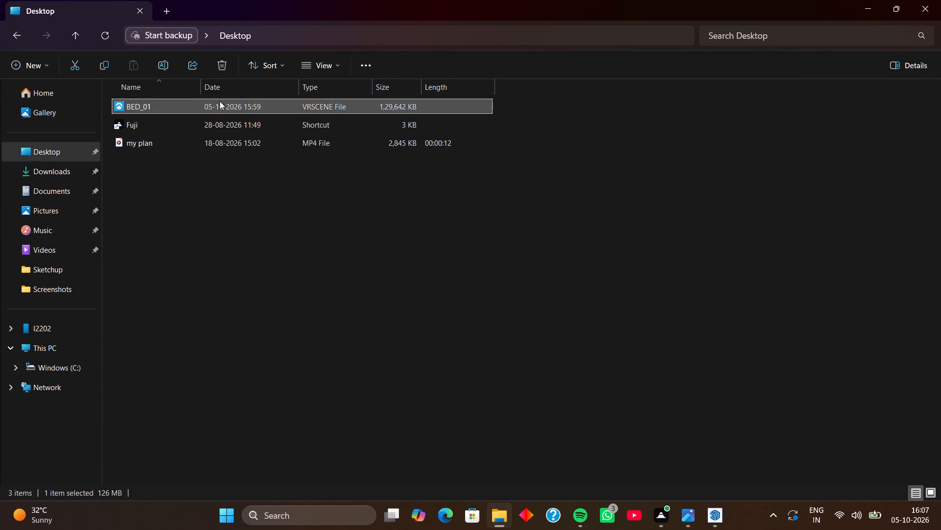
{"action": "right_click", "coordinate": [221, 104]}
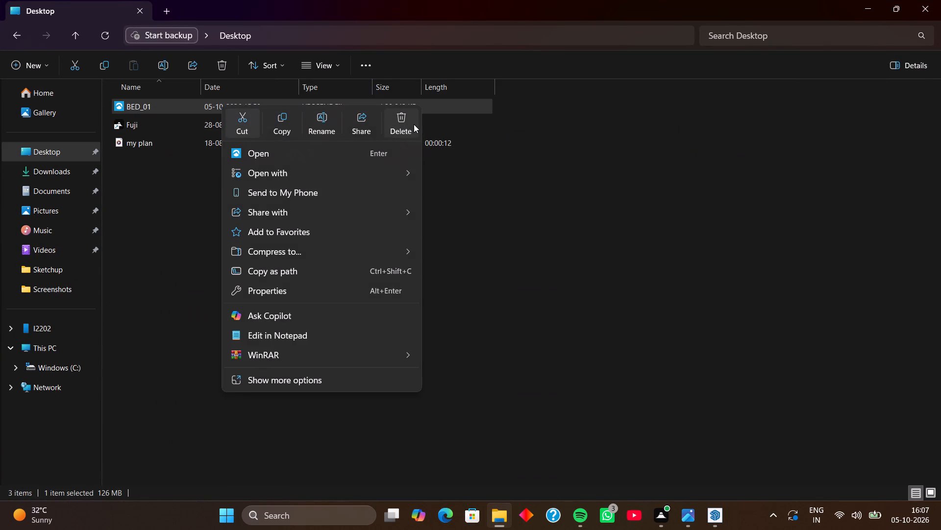
{"action": "left_click", "coordinate": [406, 123]}
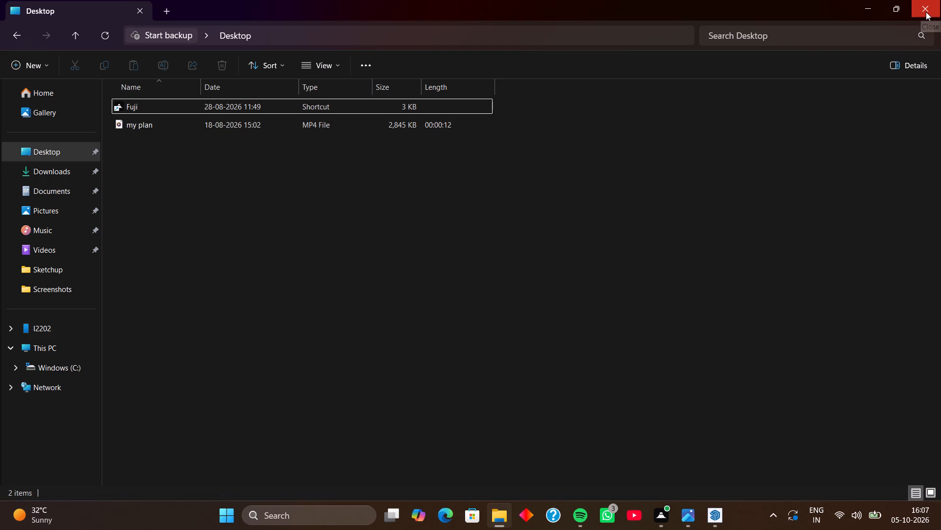
Delete the "my plan" MP4 file from the Desktop folder and return to the SketchUp kitchen model.
{"action": "left_click", "coordinate": [398, 128]}
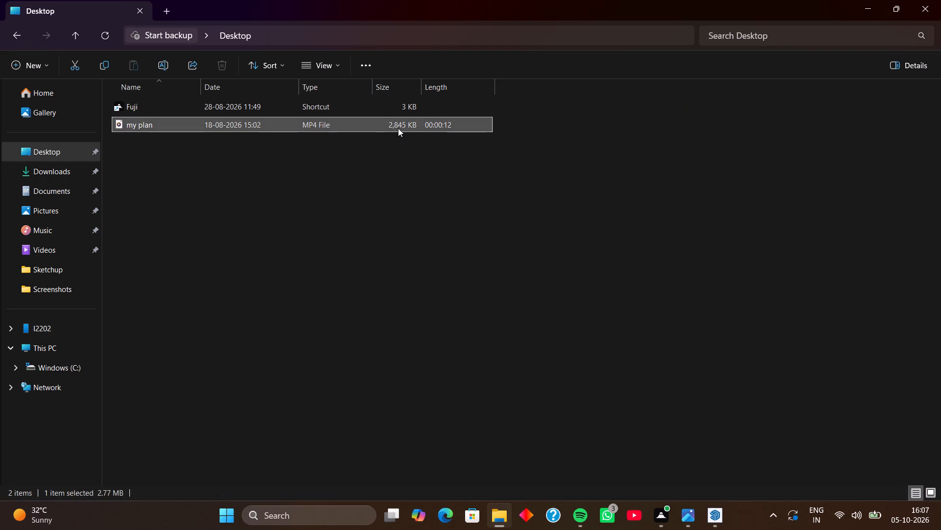
{"action": "right_click", "coordinate": [398, 128]}
{"action": "left_click", "coordinate": [578, 147]}
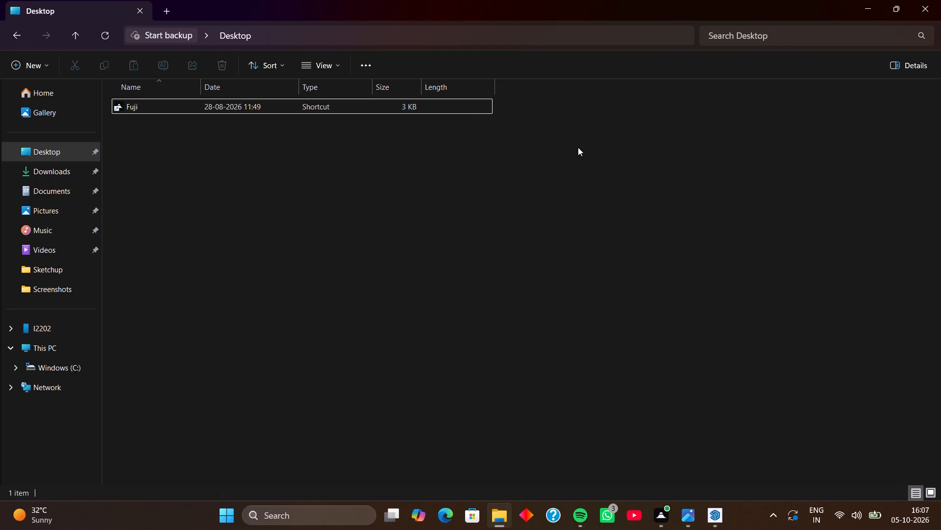
{"action": "left_click", "coordinate": [935, 12]}
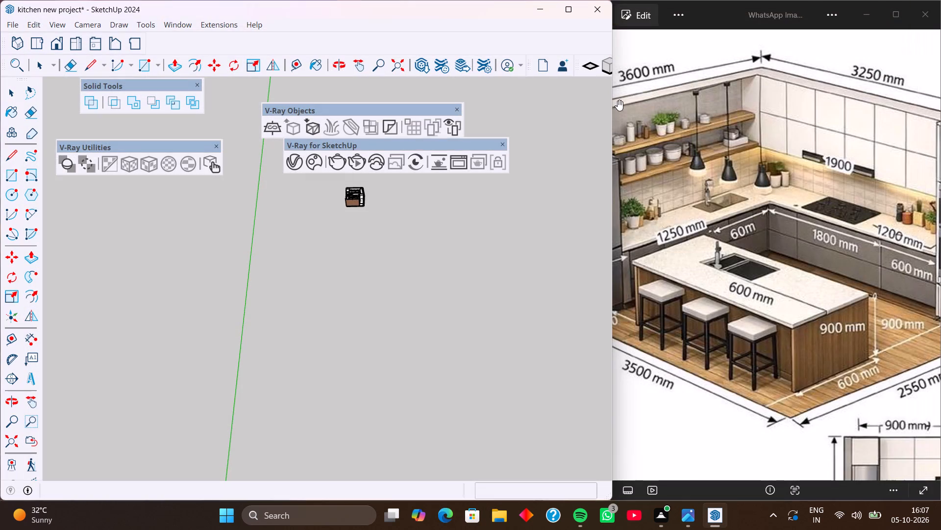
Delete the small stray triangle on the tiled kitchen floor in front of the spice set.
{"action": "scroll", "coordinate": [353, 191], "scroll_direction": "up", "scroll_amount": 12}
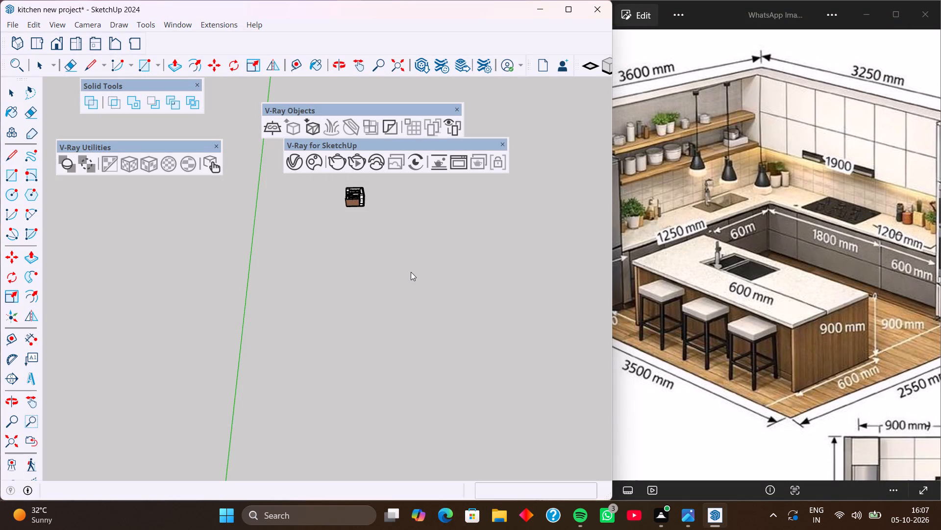
{"action": "left_click", "coordinate": [411, 272]}
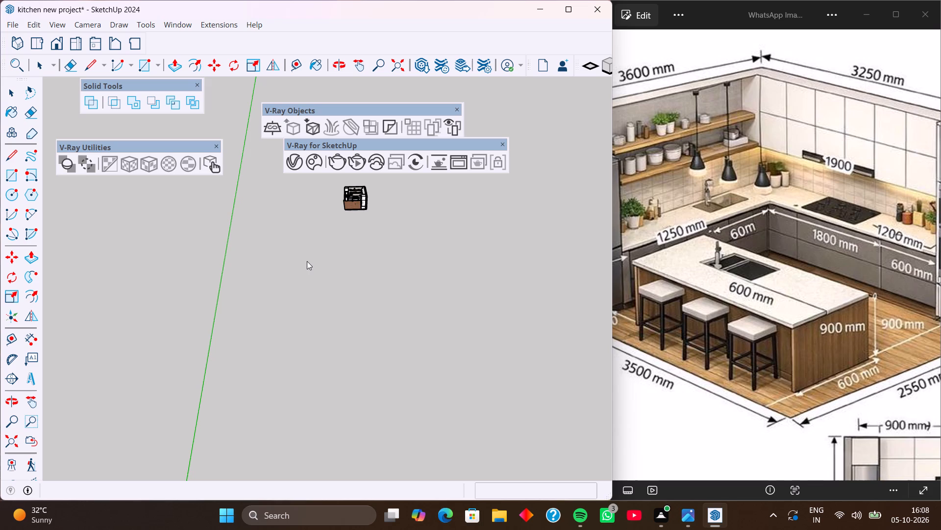
{"action": "scroll", "coordinate": [358, 193], "scroll_direction": "up", "scroll_amount": 17}
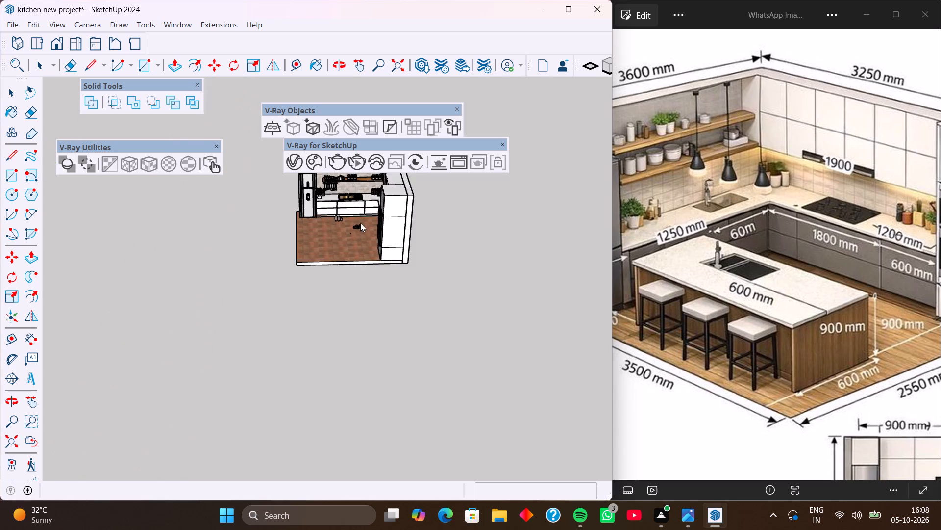
{"action": "scroll", "coordinate": [360, 223], "scroll_direction": "up", "scroll_amount": 11}
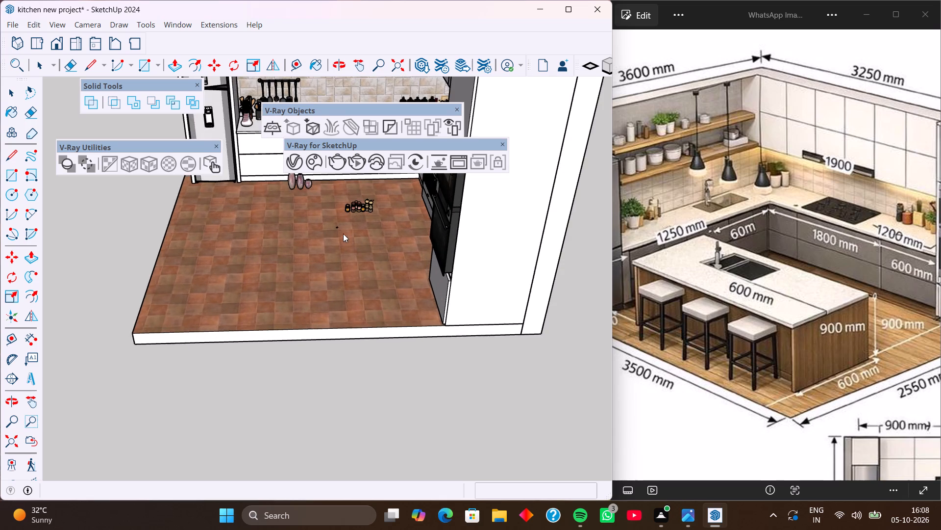
{"action": "scroll", "coordinate": [330, 228], "scroll_direction": "up", "scroll_amount": 20}
{"action": "scroll", "coordinate": [330, 228], "scroll_direction": "up", "scroll_amount": 7}
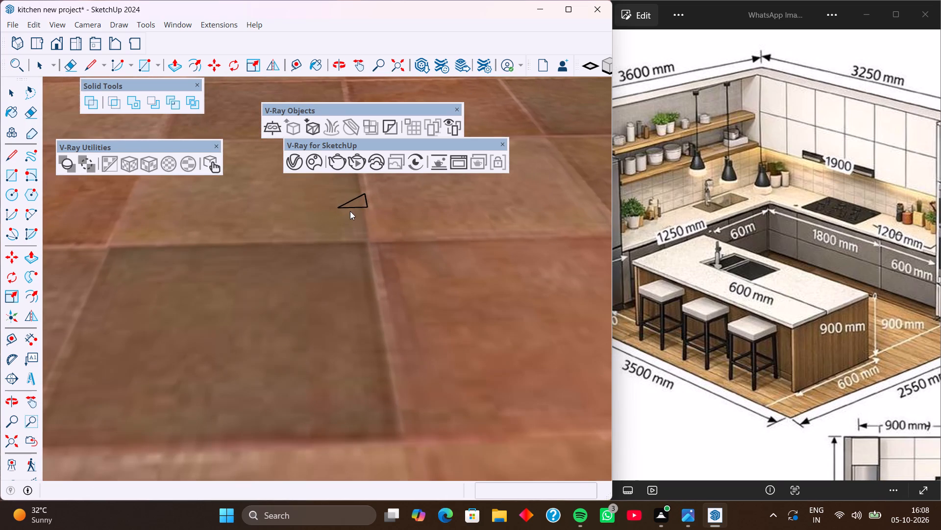
{"action": "left_click", "coordinate": [352, 207]}
{"action": "left_click", "coordinate": [352, 207]}
{"action": "left_click_drag", "start_coordinate": [352, 204], "coordinate": [353, 210]}
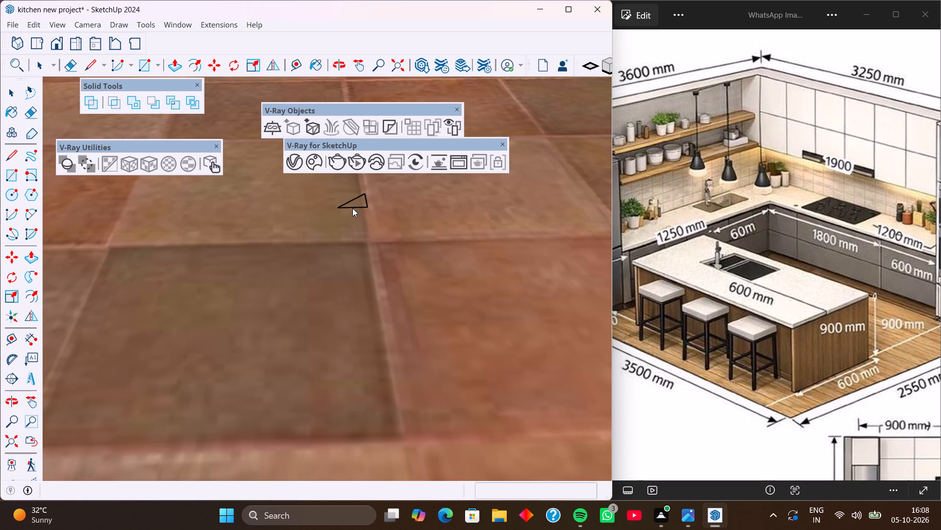
{"action": "left_click", "coordinate": [351, 200]}
{"action": "triple_click", "coordinate": [351, 200]}
{"action": "scroll", "coordinate": [345, 234], "scroll_direction": "down", "scroll_amount": 11}
{"action": "key", "text": "space"}
{"action": "scroll", "coordinate": [280, 238], "scroll_direction": "up", "scroll_amount": 3}
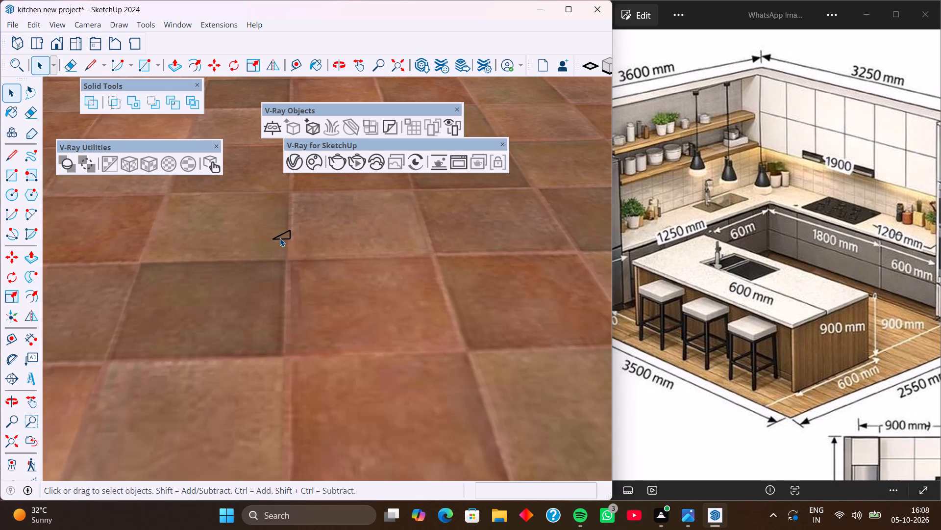
{"action": "scroll", "coordinate": [280, 238], "scroll_direction": "up", "scroll_amount": 1}
{"action": "left_click", "coordinate": [280, 238]}
{"action": "left_click", "coordinate": [280, 235]}
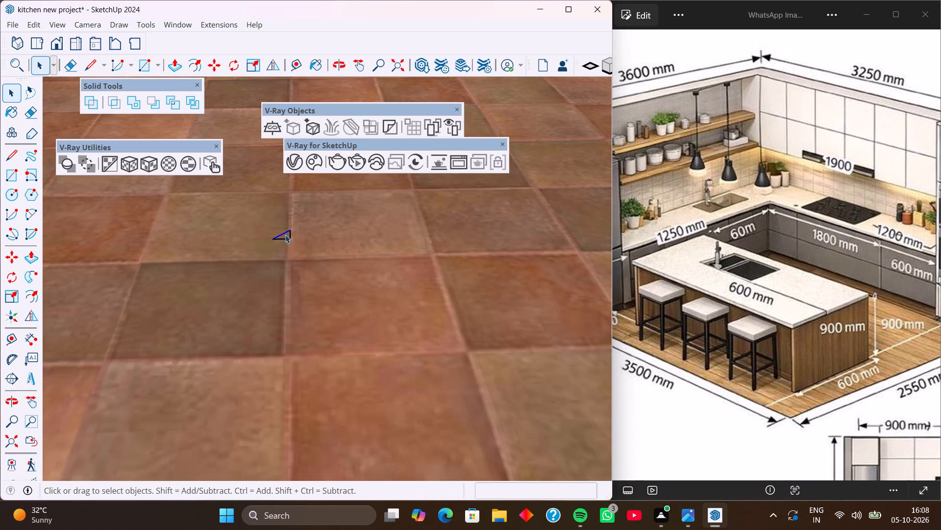
{"action": "left_click", "coordinate": [289, 235], "text": "shift"}
{"action": "left_click", "coordinate": [285, 240], "text": "shift"}
{"action": "key", "text": "Delete"}
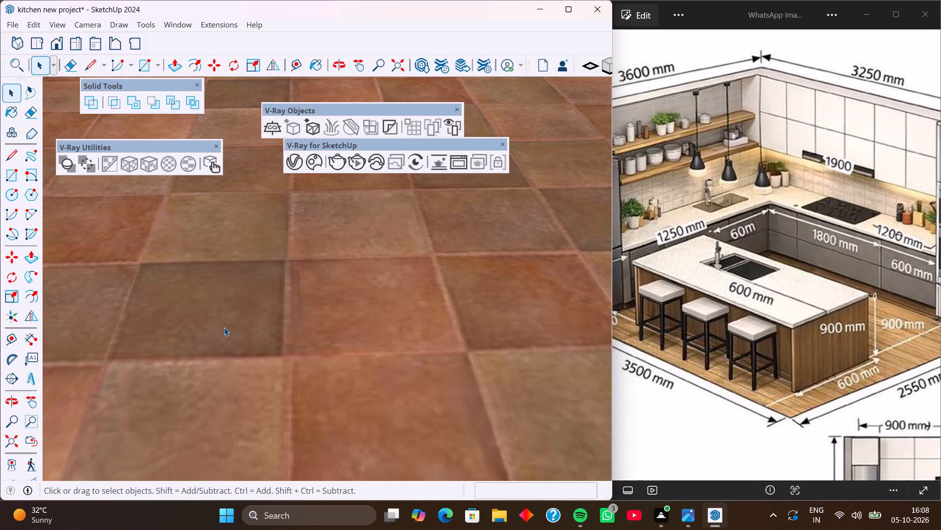
Move the seven spice jars and pepper mills about 7' 6" from the floor onto the countertop, between the potted plant by the fridge and the sink.
{"action": "scroll", "coordinate": [202, 337], "scroll_direction": "down", "scroll_amount": 19}
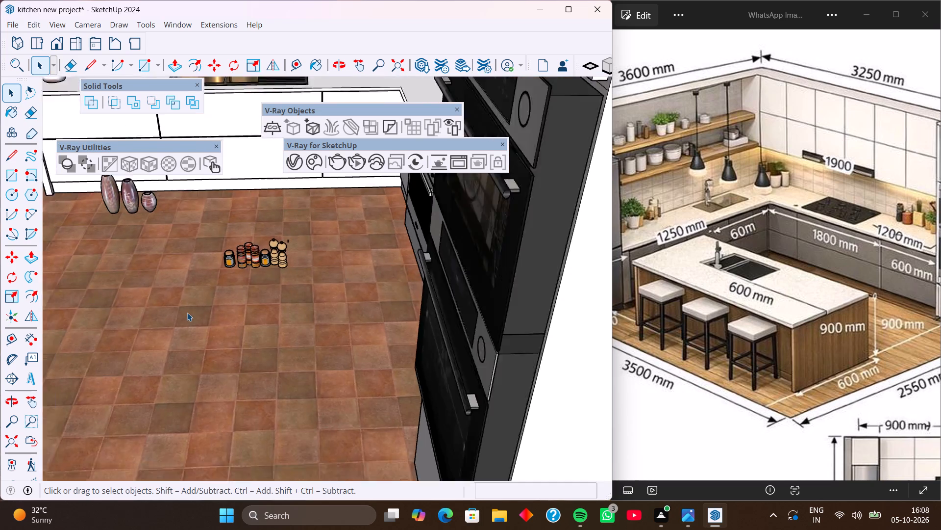
{"action": "scroll", "coordinate": [187, 313], "scroll_direction": "down", "scroll_amount": 2}
{"action": "scroll", "coordinate": [219, 284], "scroll_direction": "up", "scroll_amount": 10}
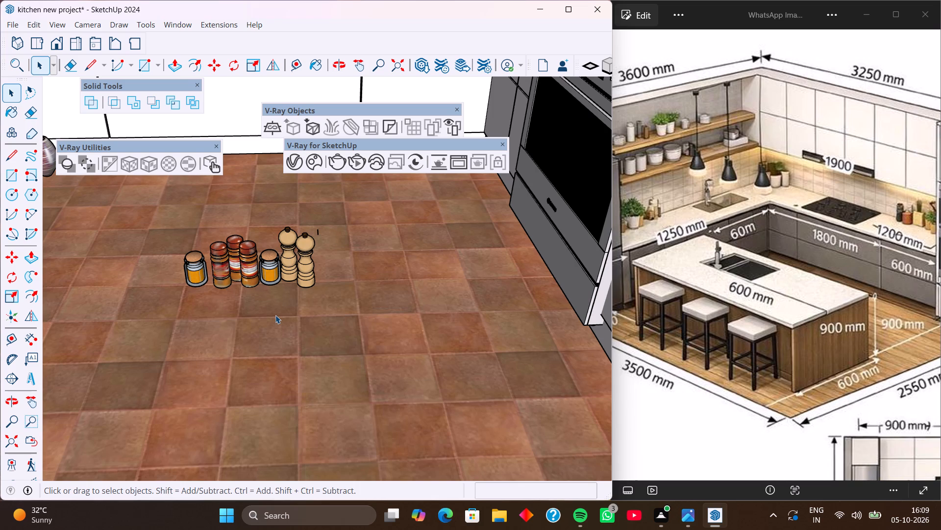
{"action": "scroll", "coordinate": [275, 315], "scroll_direction": "up", "scroll_amount": 5}
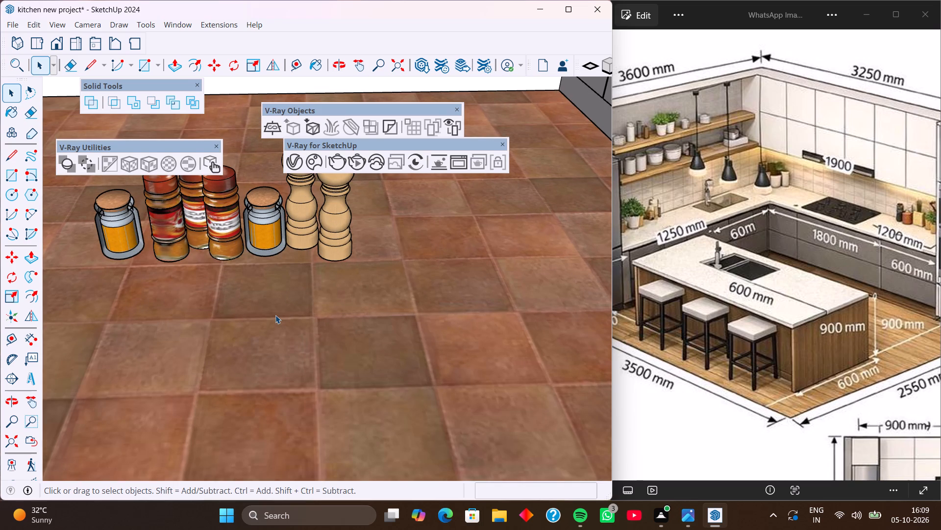
{"action": "scroll", "coordinate": [275, 315], "scroll_direction": "down", "scroll_amount": 2}
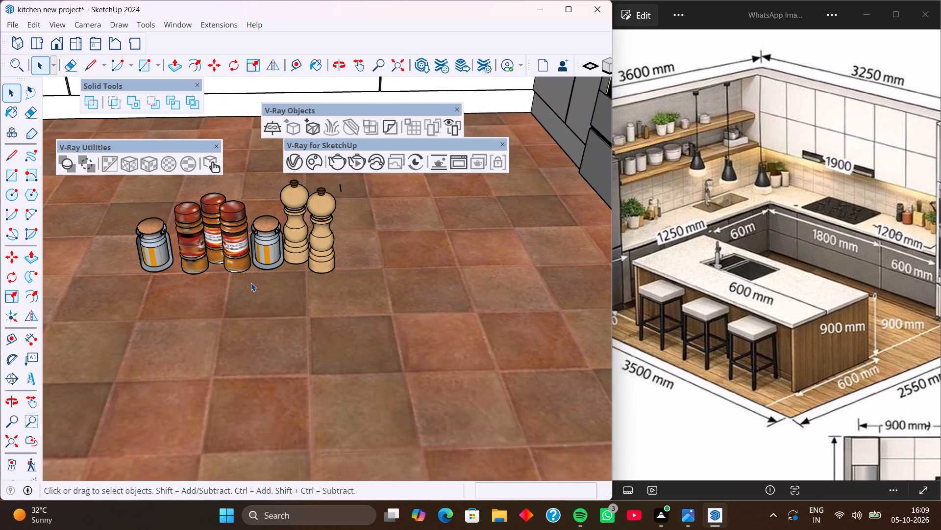
{"action": "middle_click_drag", "start_coordinate": [251, 283], "coordinate": [339, 325], "text": "shift"}
{"action": "left_click", "coordinate": [359, 313]}
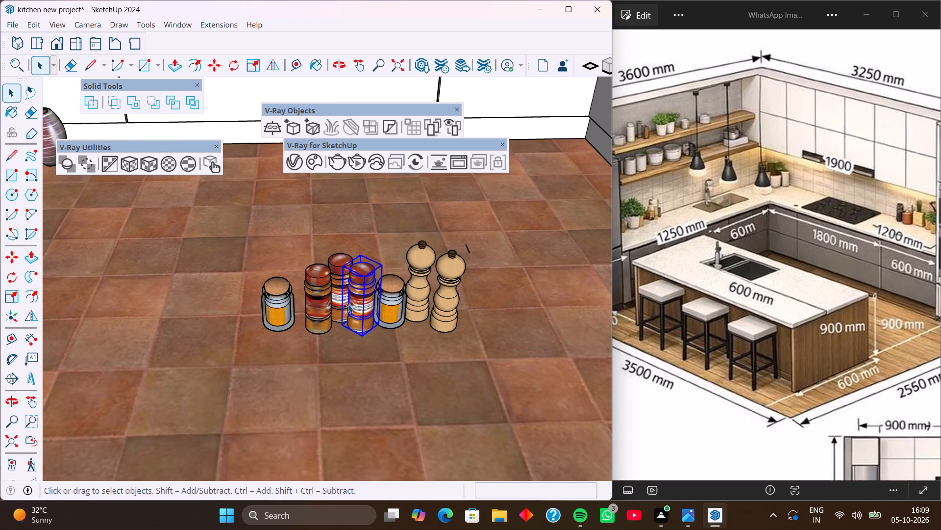
{"action": "left_click", "coordinate": [338, 287], "text": "shift"}
{"action": "left_click", "coordinate": [325, 285], "text": "shift"}
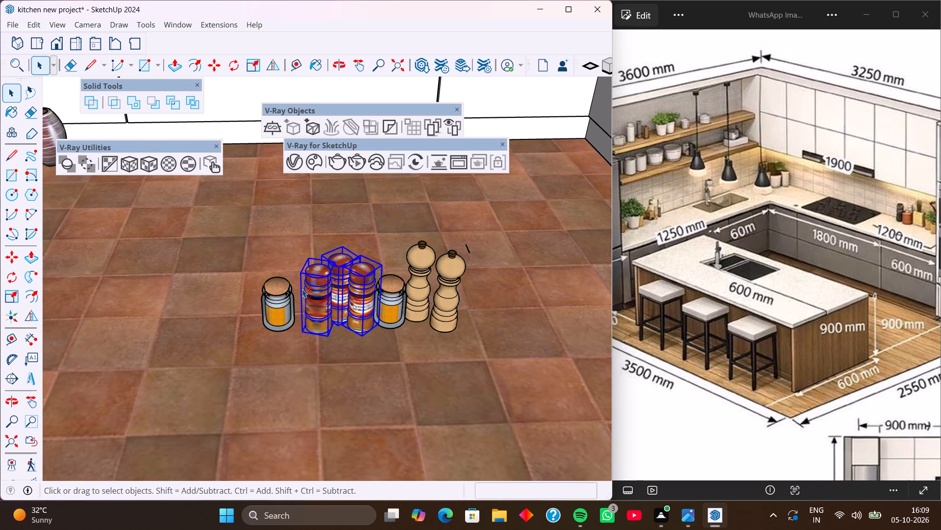
{"action": "left_click", "coordinate": [275, 294], "text": "shift"}
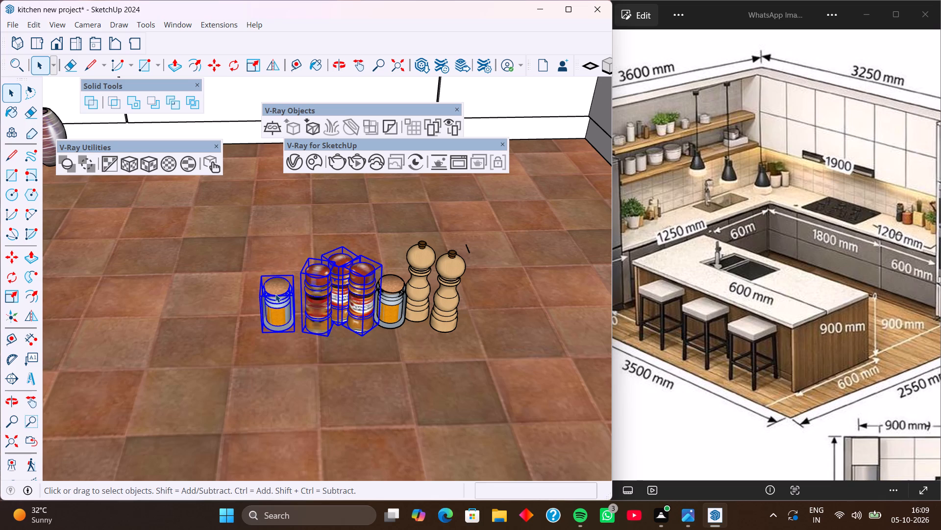
{"action": "left_click", "coordinate": [393, 309], "text": "shift"}
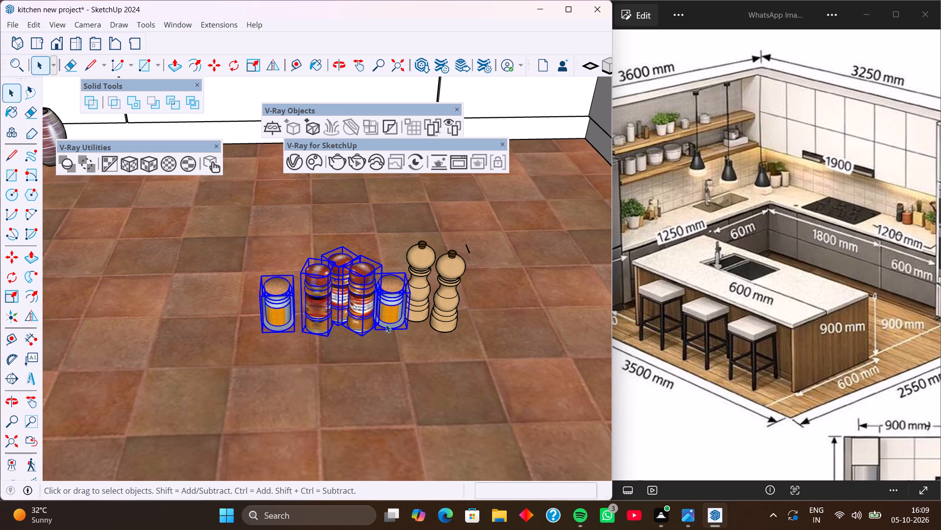
{"action": "middle_click_drag", "start_coordinate": [329, 340], "coordinate": [353, 250]}
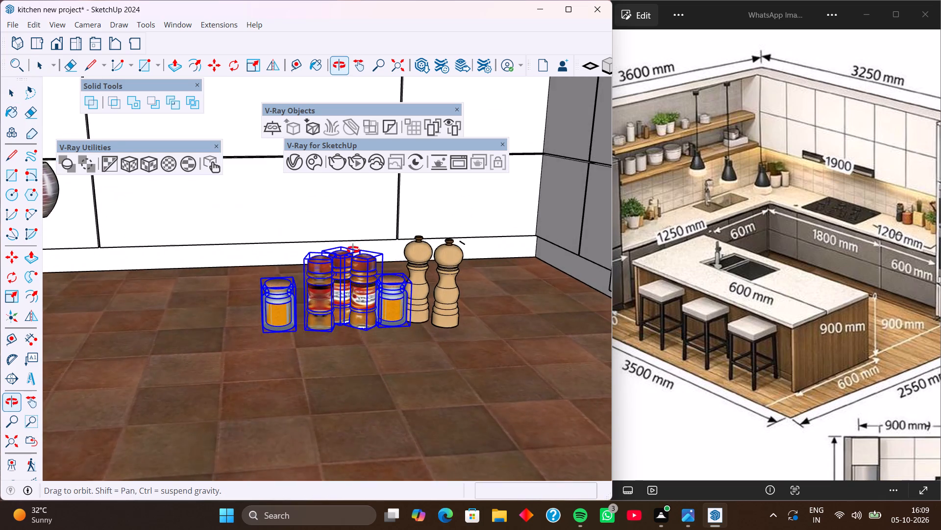
{"action": "middle_click_drag", "start_coordinate": [353, 250], "coordinate": [354, 238]}
{"action": "left_click", "coordinate": [413, 270], "text": "shift"}
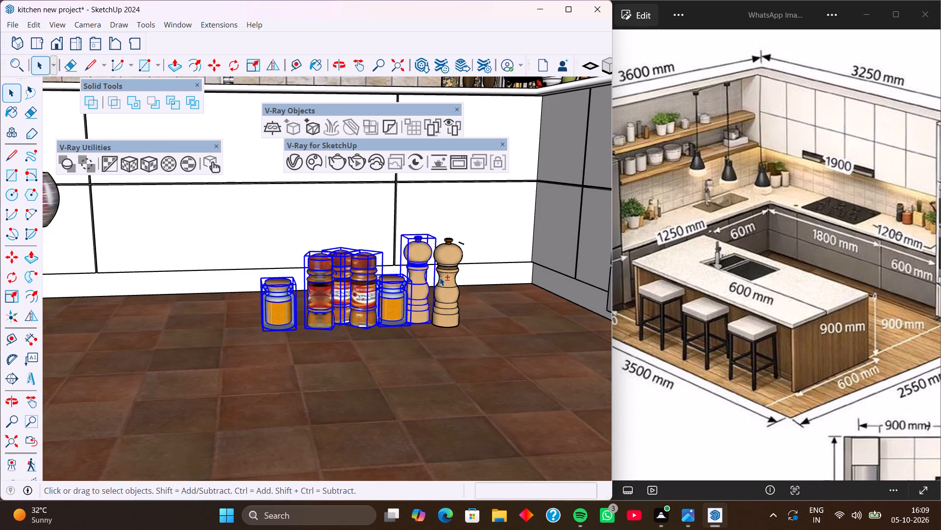
{"action": "left_click", "coordinate": [440, 277], "text": "shift"}
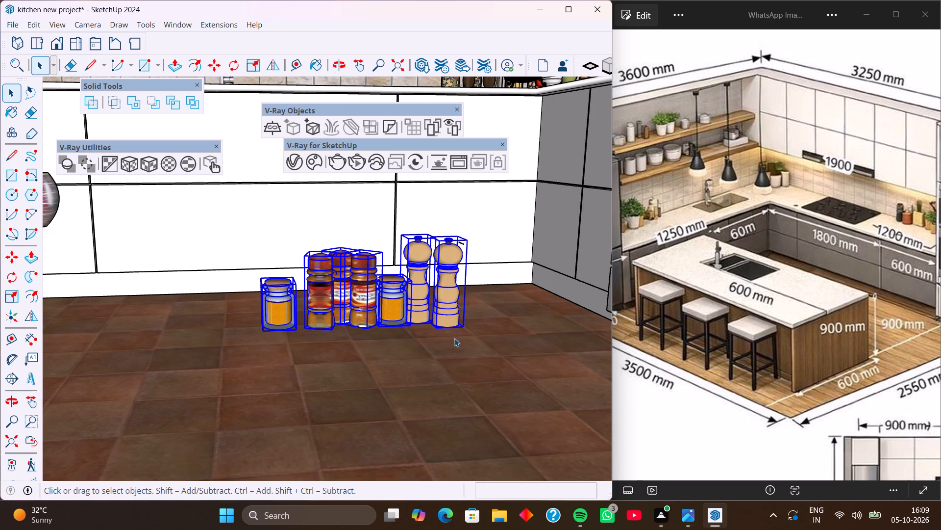
{"action": "key", "text": "m"}
{"action": "left_click", "coordinate": [466, 329]}
{"action": "scroll", "coordinate": [459, 277], "scroll_direction": "down", "scroll_amount": 13}
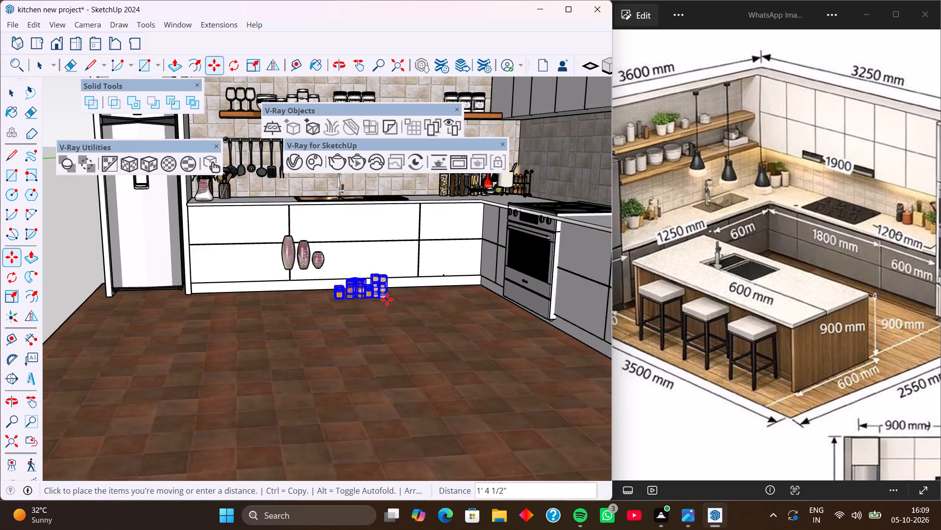
{"action": "scroll", "coordinate": [387, 299], "scroll_direction": "down", "scroll_amount": 2}
{"action": "middle_click_drag", "start_coordinate": [420, 234], "coordinate": [412, 291]}
{"action": "scroll", "coordinate": [245, 217], "scroll_direction": "up", "scroll_amount": 4}
{"action": "scroll", "coordinate": [317, 216], "scroll_direction": "up", "scroll_amount": 6}
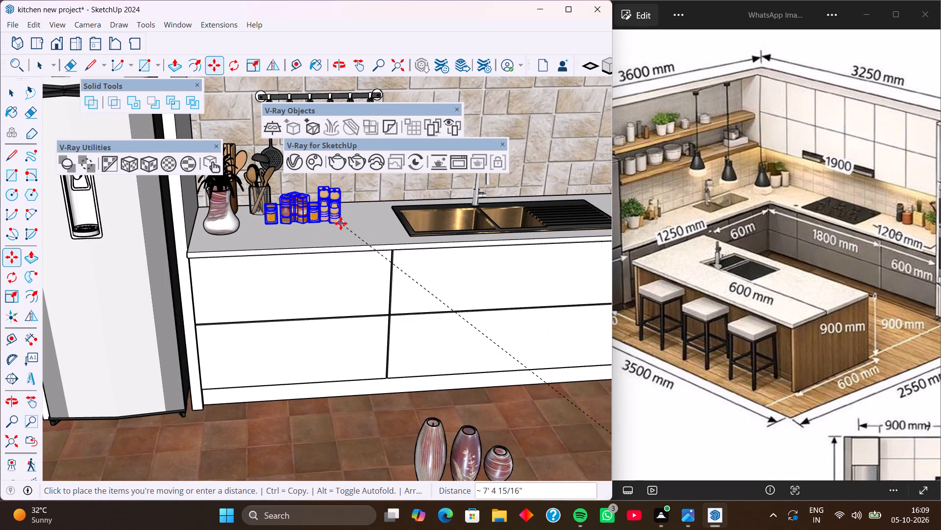
{"action": "left_click", "coordinate": [325, 224]}
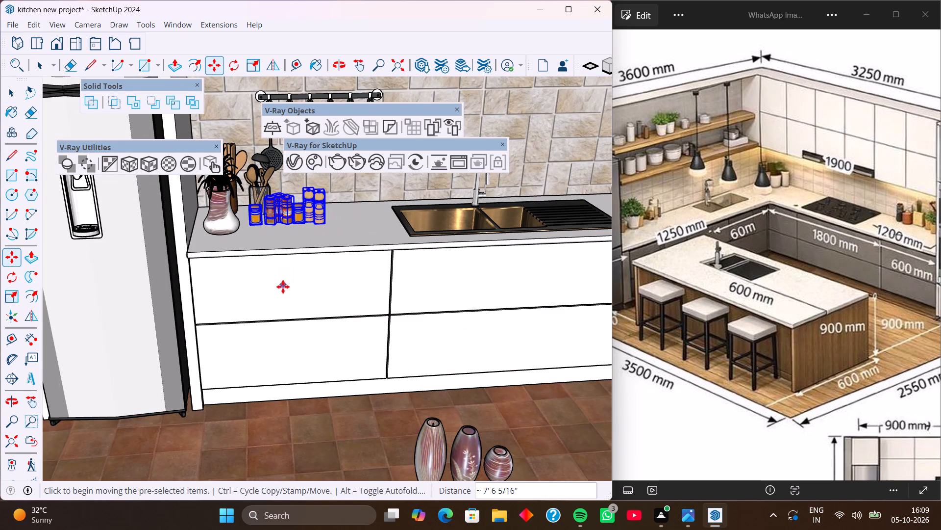
{"action": "key", "text": "space"}
Delete the short stray line on the tiled floor where the spice set stood.
{"action": "scroll", "coordinate": [270, 295], "scroll_direction": "down", "scroll_amount": 7}
{"action": "left_click", "coordinate": [490, 402]}
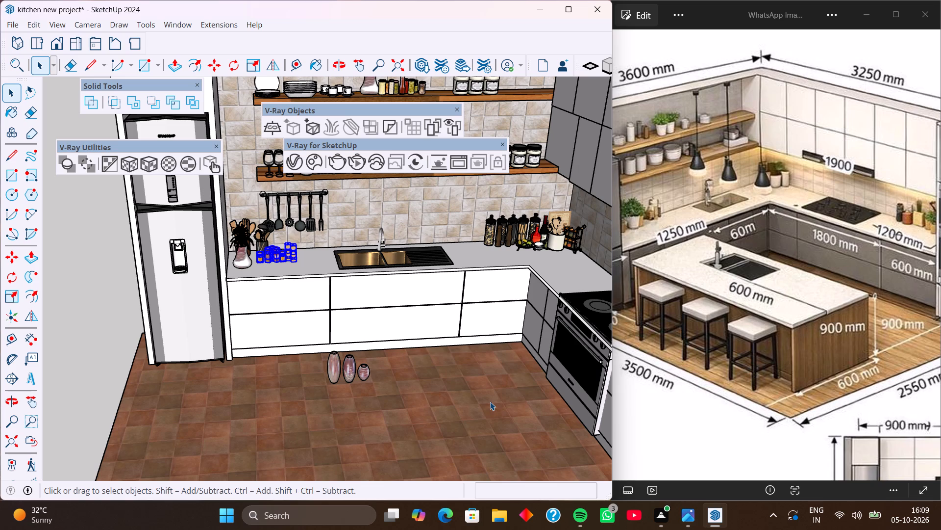
{"action": "left_click", "coordinate": [489, 403]}
{"action": "scroll", "coordinate": [493, 406], "scroll_direction": "up", "scroll_amount": 11}
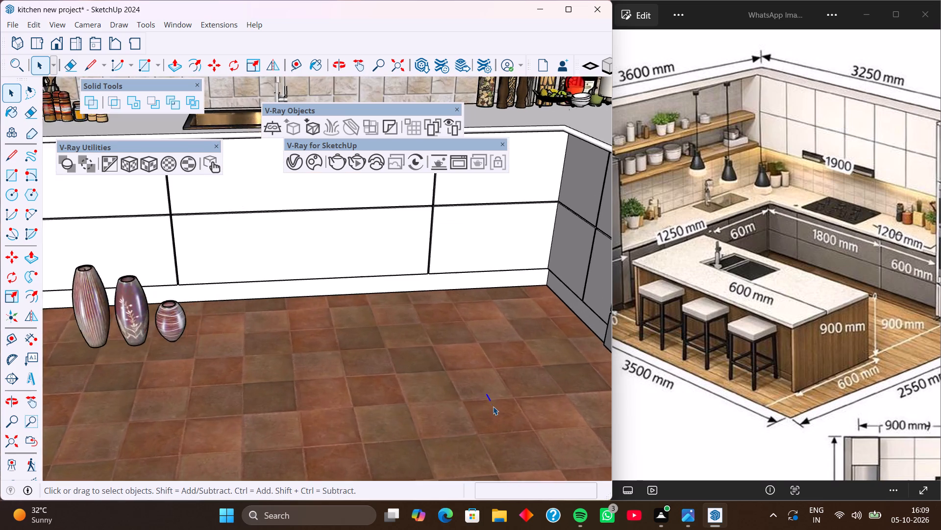
{"action": "scroll", "coordinate": [493, 406], "scroll_direction": "up", "scroll_amount": 13}
{"action": "scroll", "coordinate": [492, 401], "scroll_direction": "down", "scroll_amount": 4}
{"action": "scroll", "coordinate": [445, 395], "scroll_direction": "down", "scroll_amount": 5}
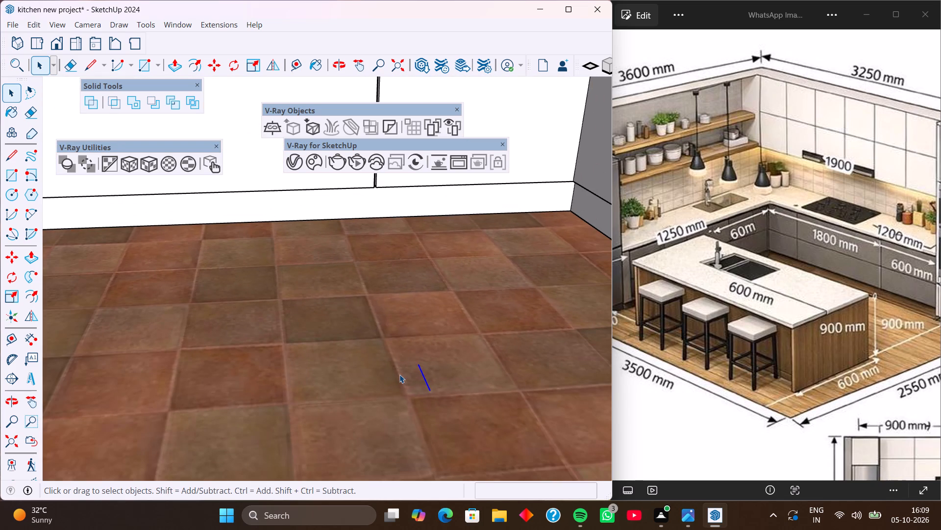
{"action": "key", "text": "Delete"}
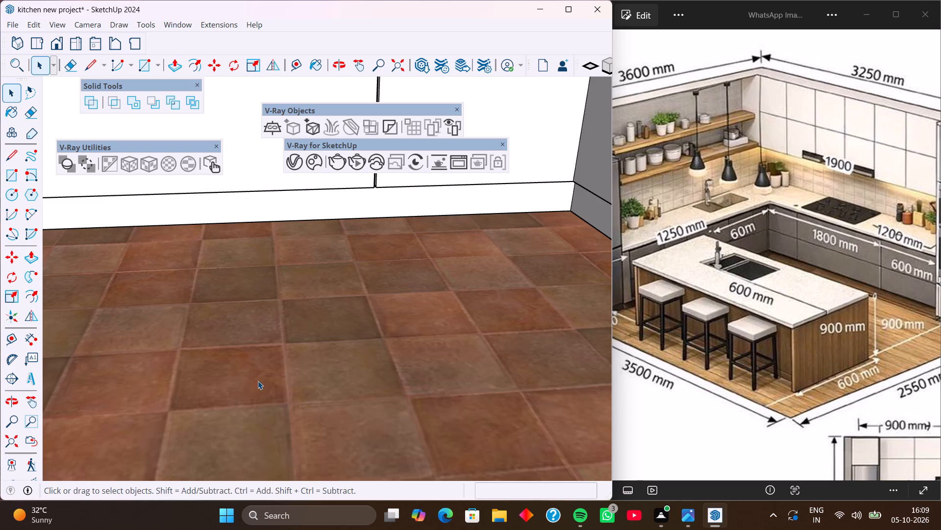
Examine the tiled floor and the plinth of the sink-wall base cabinets near the fridge.
{"action": "scroll", "coordinate": [234, 351], "scroll_direction": "down", "scroll_amount": 2}
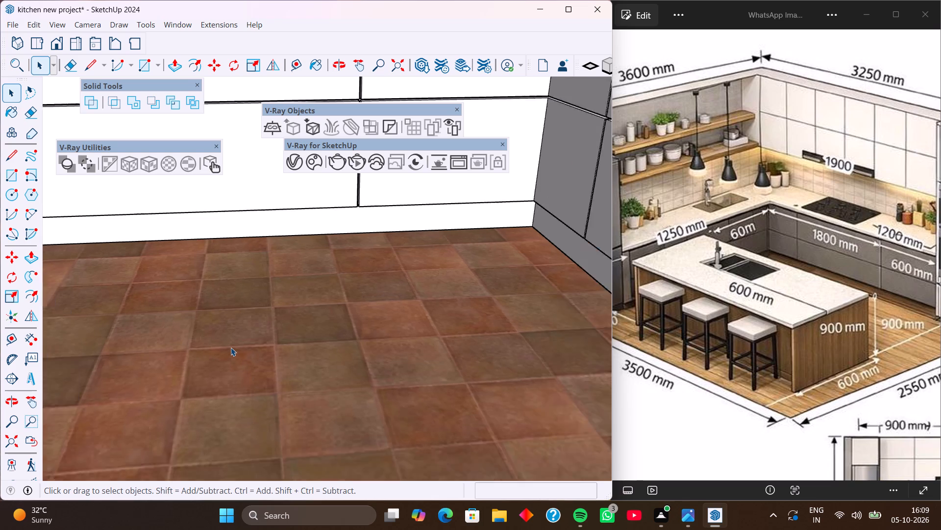
{"action": "scroll", "coordinate": [231, 347], "scroll_direction": "down", "scroll_amount": 3}
{"action": "scroll", "coordinate": [205, 289], "scroll_direction": "down", "scroll_amount": 8}
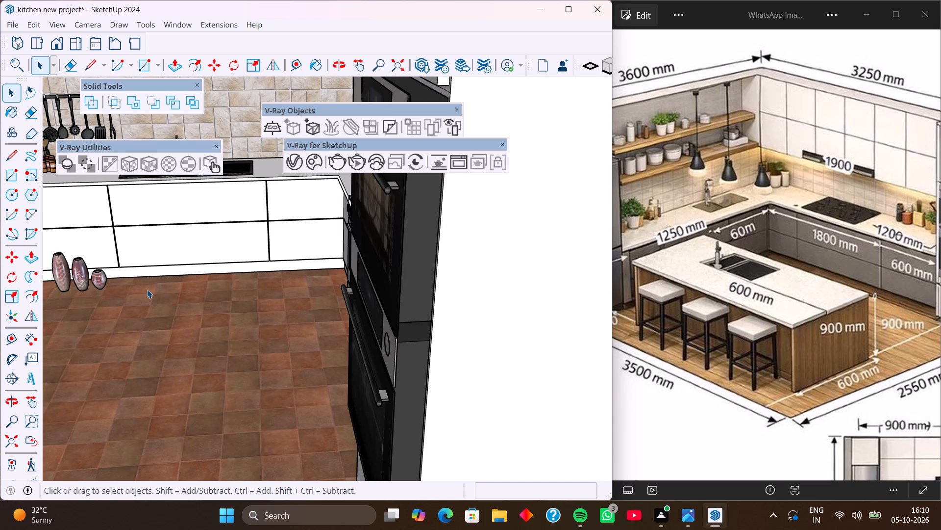
{"action": "middle_click_drag", "start_coordinate": [141, 285], "coordinate": [283, 294], "text": "shift"}
{"action": "middle_click_drag", "start_coordinate": [226, 300], "coordinate": [369, 316]}
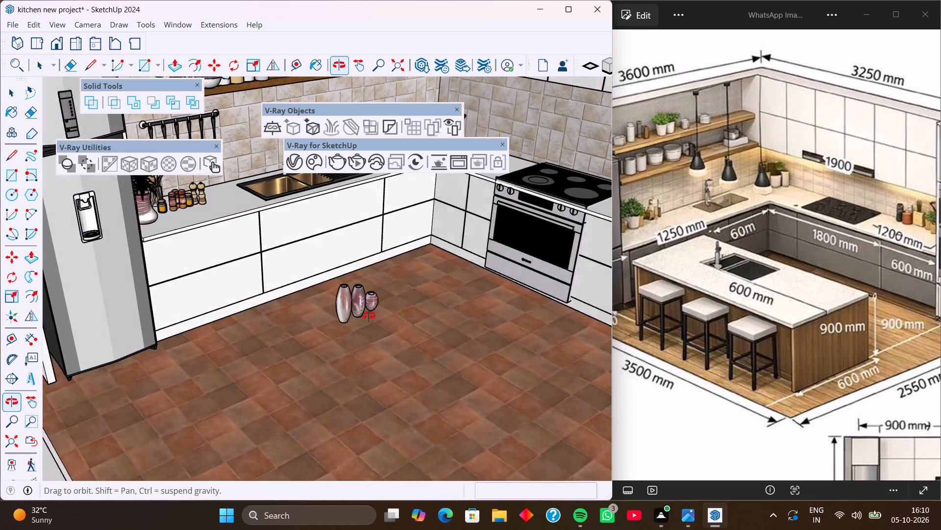
{"action": "middle_click_drag", "start_coordinate": [369, 316], "coordinate": [302, 219]}
{"action": "scroll", "coordinate": [161, 297], "scroll_direction": "up", "scroll_amount": 3}
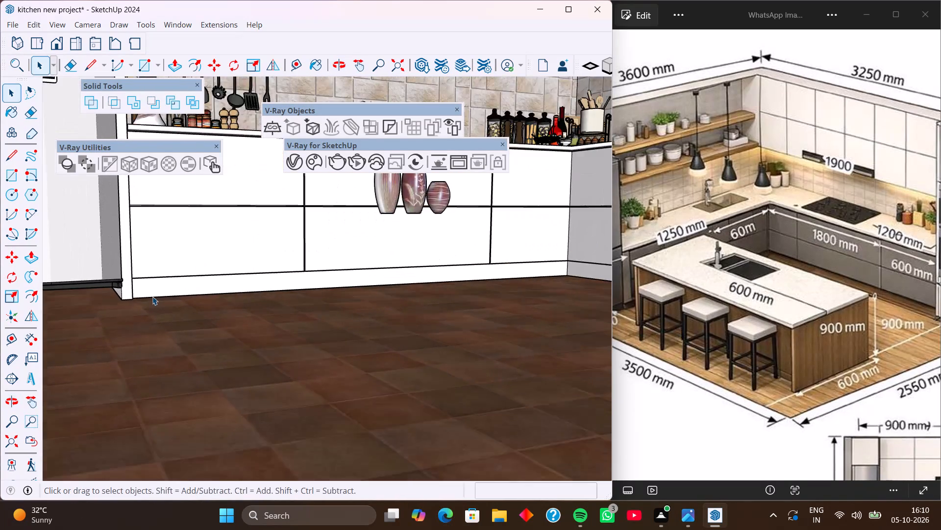
{"action": "scroll", "coordinate": [152, 296], "scroll_direction": "up", "scroll_amount": 10}
{"action": "middle_click_drag", "start_coordinate": [152, 296], "coordinate": [77, 280]}
{"action": "scroll", "coordinate": [115, 257], "scroll_direction": "up", "scroll_amount": 4}
{"action": "scroll", "coordinate": [115, 257], "scroll_direction": "down", "scroll_amount": 13}
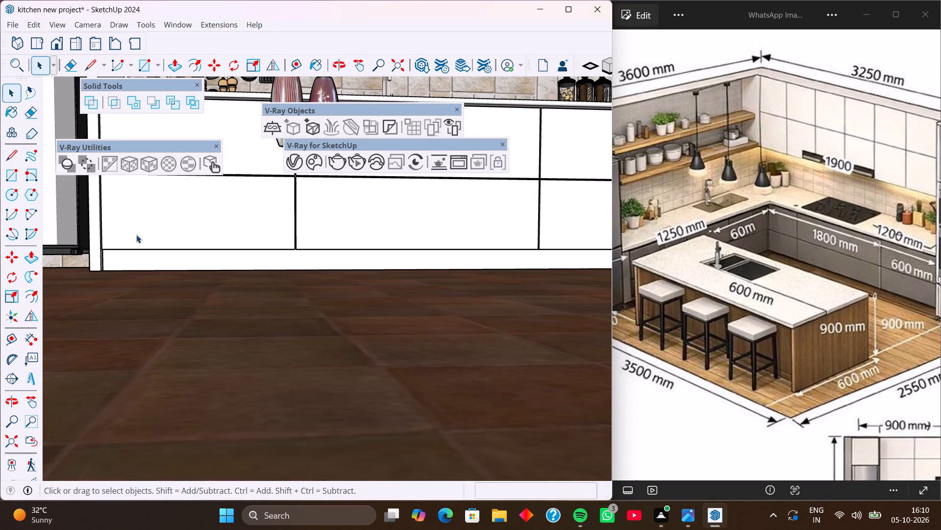
{"action": "scroll", "coordinate": [138, 240], "scroll_direction": "down", "scroll_amount": 3}
{"action": "middle_click_drag", "start_coordinate": [167, 245], "coordinate": [122, 244]}
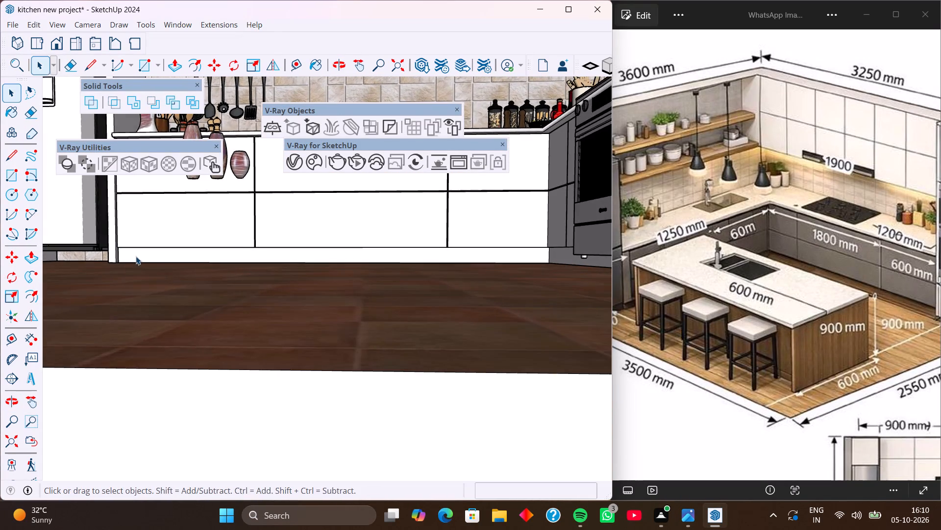
{"action": "scroll", "coordinate": [136, 256], "scroll_direction": "up", "scroll_amount": 13}
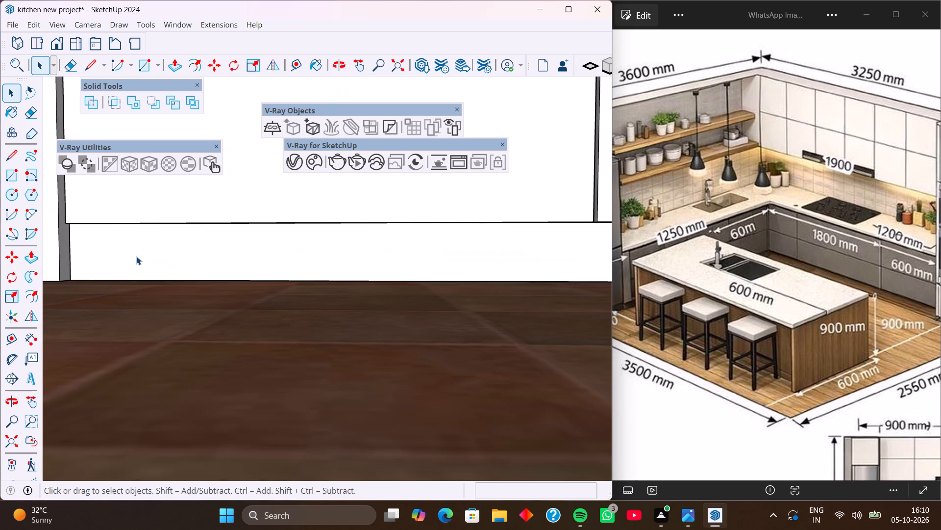
{"action": "middle_click", "coordinate": [136, 256]}
{"action": "scroll", "coordinate": [136, 256], "scroll_direction": "down", "scroll_amount": 17}
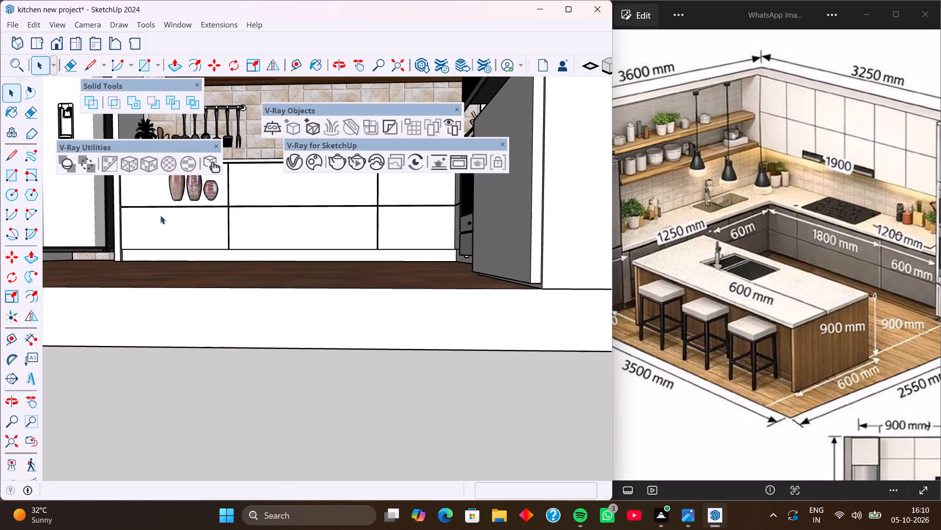
Move the three-vase set about 8' onto the countertop corner, beside the utensil pot and spice rack near the cooktop.
{"action": "scroll", "coordinate": [157, 227], "scroll_direction": "down", "scroll_amount": 4}
{"action": "middle_click_drag", "start_coordinate": [160, 223], "coordinate": [182, 285]}
{"action": "scroll", "coordinate": [173, 236], "scroll_direction": "up", "scroll_amount": 7}
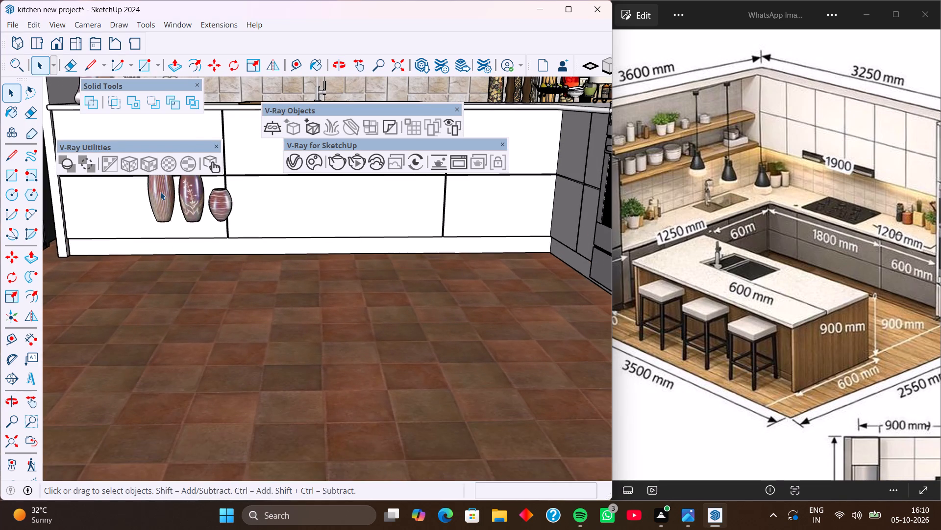
{"action": "left_click", "coordinate": [160, 192]}
{"action": "key", "text": "m"}
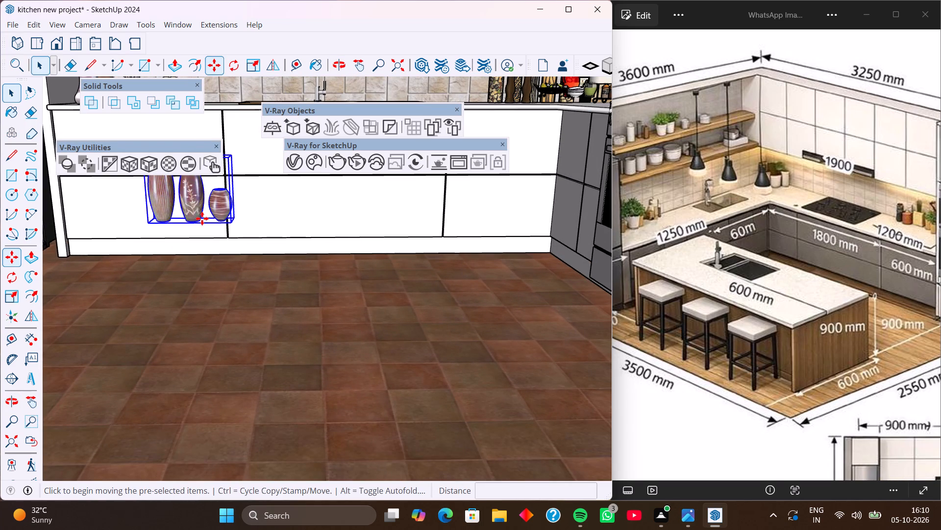
{"action": "left_click", "coordinate": [229, 223]}
{"action": "scroll", "coordinate": [233, 207], "scroll_direction": "down", "scroll_amount": 9}
{"action": "middle_click_drag", "start_coordinate": [221, 264], "coordinate": [226, 344], "text": "shift"}
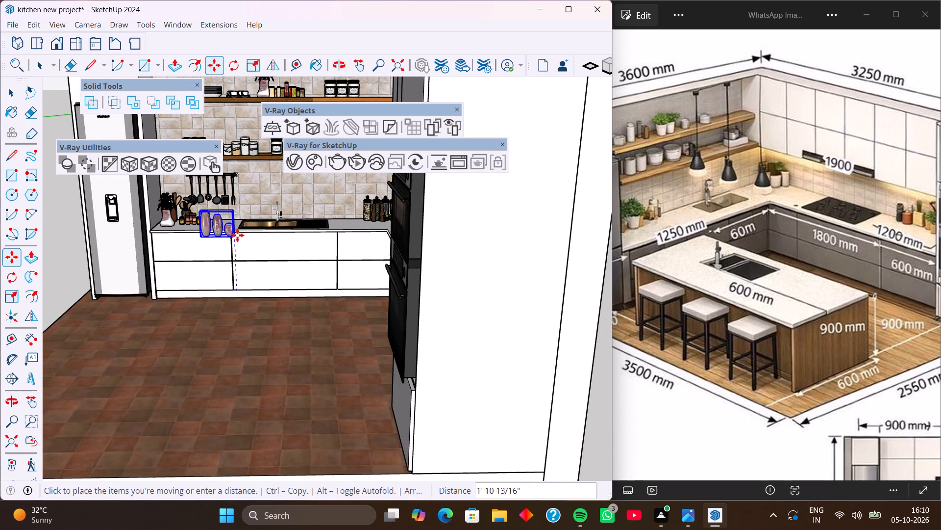
{"action": "middle_click_drag", "start_coordinate": [230, 254], "coordinate": [224, 316], "text": "shift"}
{"action": "scroll", "coordinate": [386, 282], "scroll_direction": "up", "scroll_amount": 9}
{"action": "middle_click_drag", "start_coordinate": [375, 284], "coordinate": [416, 342]}
{"action": "scroll", "coordinate": [407, 288], "scroll_direction": "up", "scroll_amount": 3}
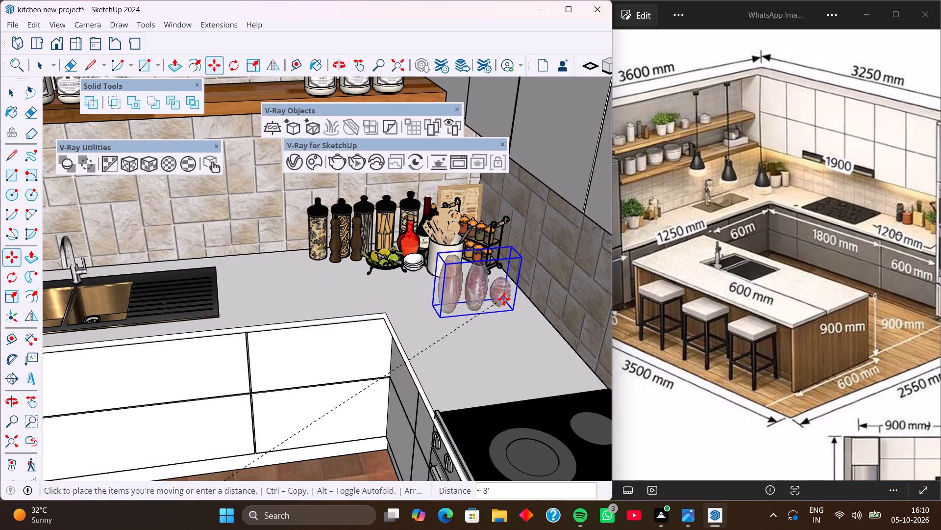
{"action": "left_click", "coordinate": [507, 294]}
{"action": "scroll", "coordinate": [385, 297], "scroll_direction": "down", "scroll_amount": 2}
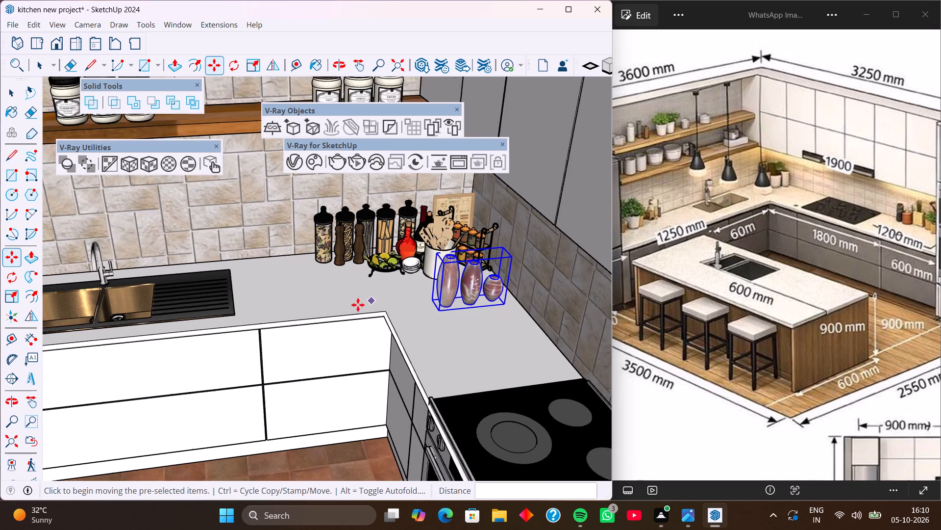
{"action": "scroll", "coordinate": [358, 305], "scroll_direction": "down", "scroll_amount": 1}
{"action": "key", "text": "space"}
{"action": "scroll", "coordinate": [345, 320], "scroll_direction": "down", "scroll_amount": 6}
{"action": "scroll", "coordinate": [233, 359], "scroll_direction": "down", "scroll_amount": 3}
{"action": "left_click", "coordinate": [546, 248]}
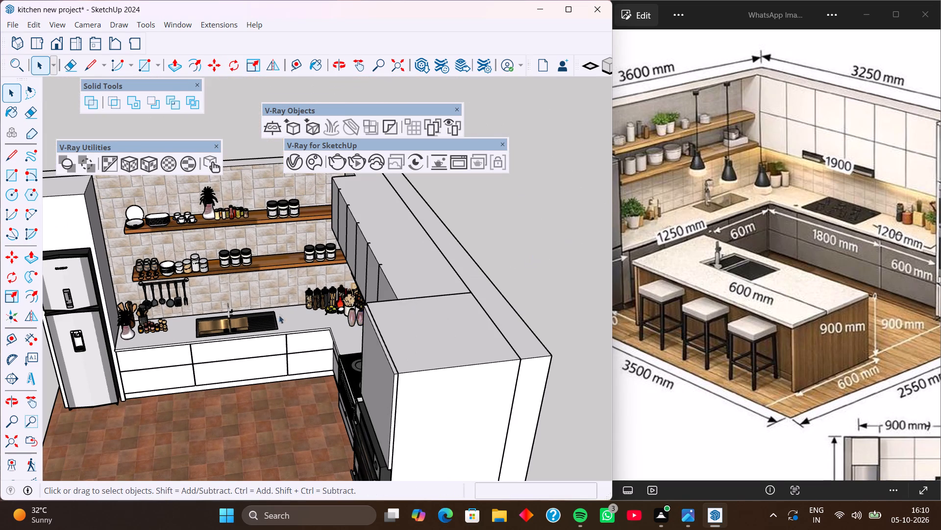
Inspect the placement of the three vases on the countertop corner from several angles.
{"action": "middle_click_drag", "start_coordinate": [257, 323], "coordinate": [364, 341]}
{"action": "middle_click_drag", "start_coordinate": [301, 317], "coordinate": [415, 335]}
{"action": "scroll", "coordinate": [321, 308], "scroll_direction": "up", "scroll_amount": 11}
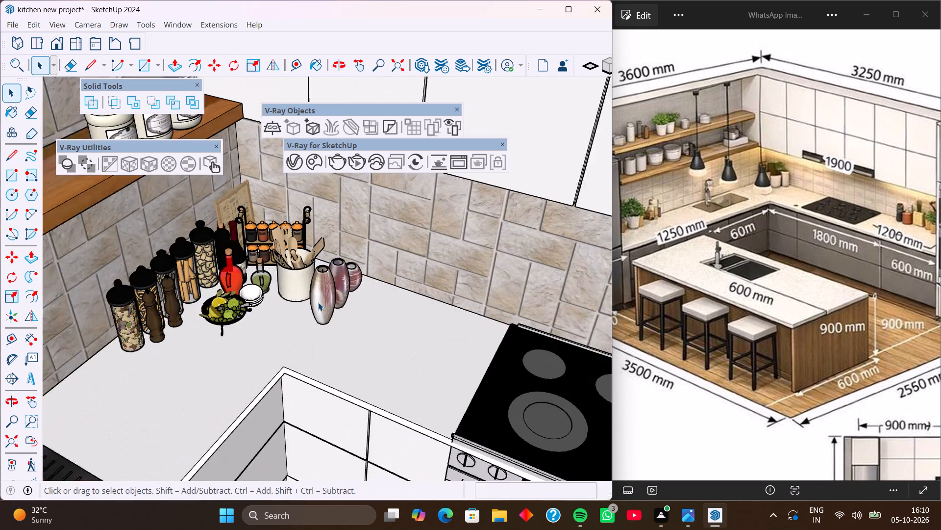
{"action": "scroll", "coordinate": [318, 302], "scroll_direction": "up", "scroll_amount": 4}
{"action": "middle_click_drag", "start_coordinate": [318, 302], "coordinate": [129, 265]}
{"action": "scroll", "coordinate": [318, 302], "scroll_direction": "up", "scroll_amount": 1}
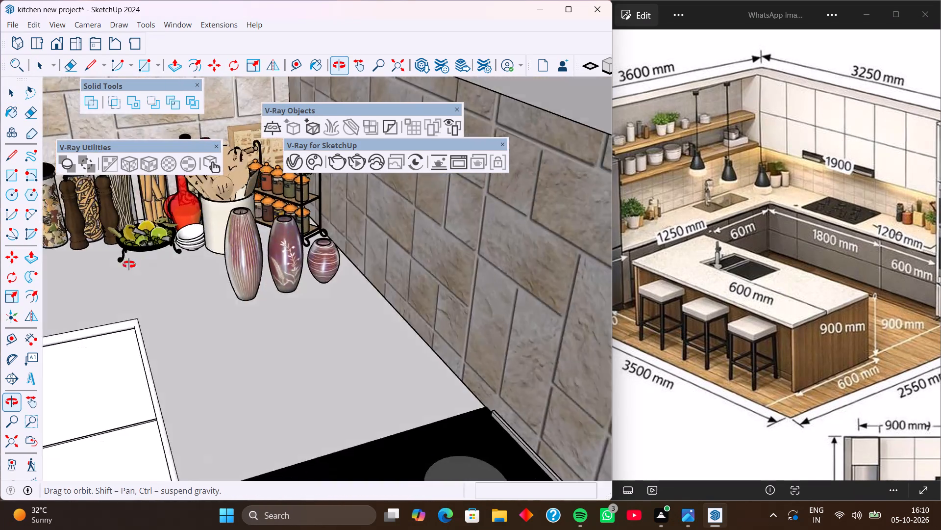
{"action": "middle_click_drag", "start_coordinate": [129, 265], "coordinate": [114, 261]}
{"action": "scroll", "coordinate": [114, 261], "scroll_direction": "down", "scroll_amount": 7}
{"action": "scroll", "coordinate": [184, 253], "scroll_direction": "down", "scroll_amount": 6}
{"action": "scroll", "coordinate": [234, 211], "scroll_direction": "down", "scroll_amount": 9}
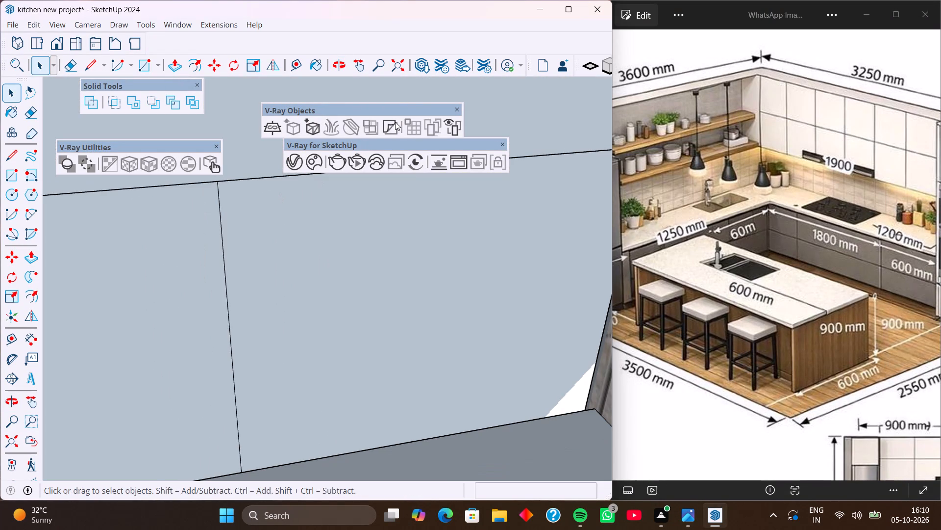
Delete the pieces of the stray square frame-like object at the axes origin, away from the kitchen.
{"action": "left_click", "coordinate": [393, 64]}
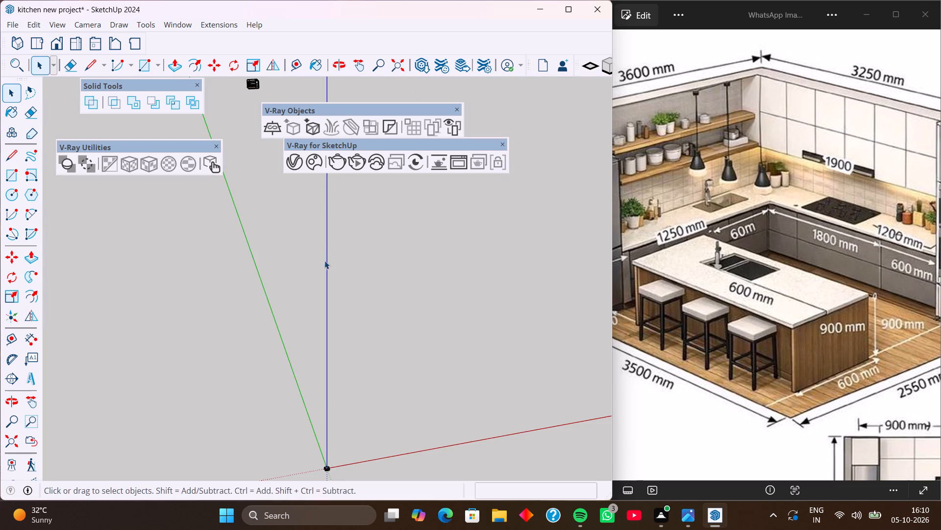
{"action": "middle_click_drag", "start_coordinate": [329, 463], "coordinate": [344, 295], "text": "shift"}
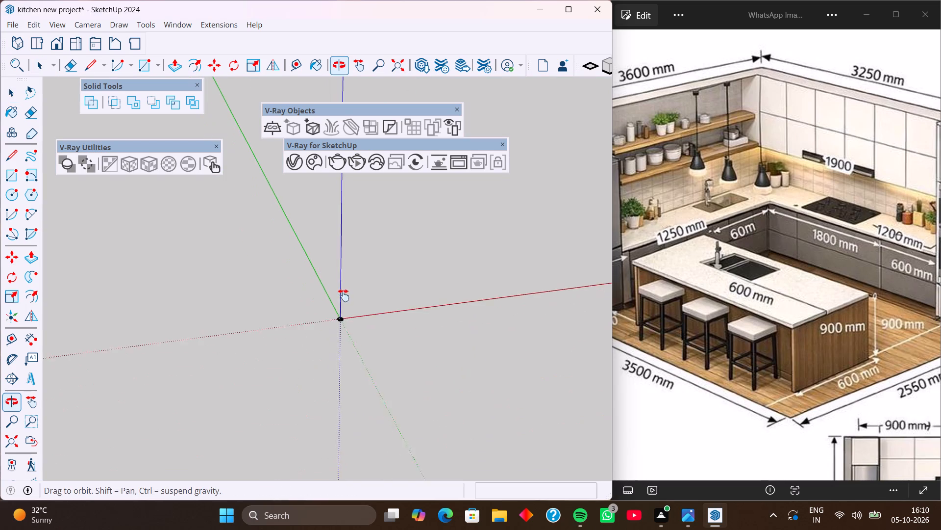
{"action": "middle_click_drag", "start_coordinate": [344, 295], "coordinate": [344, 294], "text": "shift"}
{"action": "scroll", "coordinate": [342, 315], "scroll_direction": "up", "scroll_amount": 20}
{"action": "scroll", "coordinate": [342, 315], "scroll_direction": "up", "scroll_amount": 7}
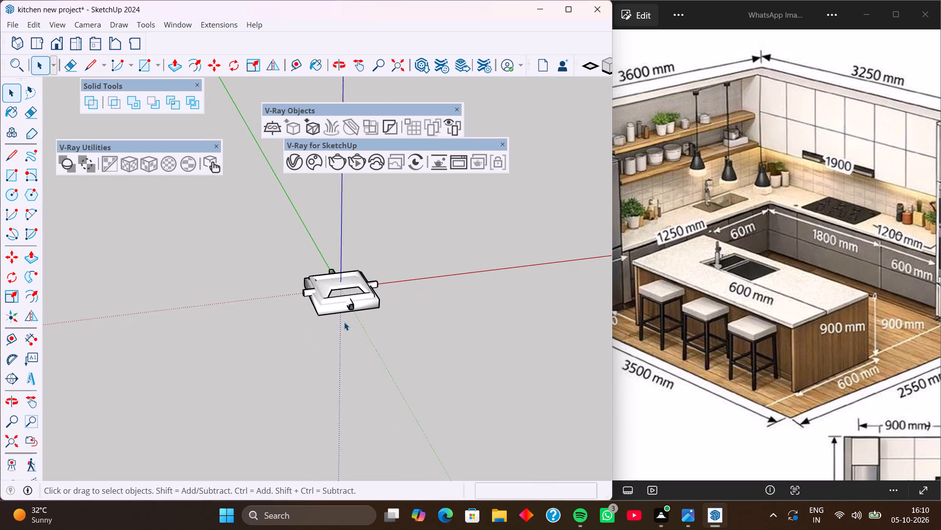
{"action": "scroll", "coordinate": [344, 322], "scroll_direction": "up", "scroll_amount": 5}
{"action": "middle_click_drag", "start_coordinate": [327, 307], "coordinate": [344, 421]}
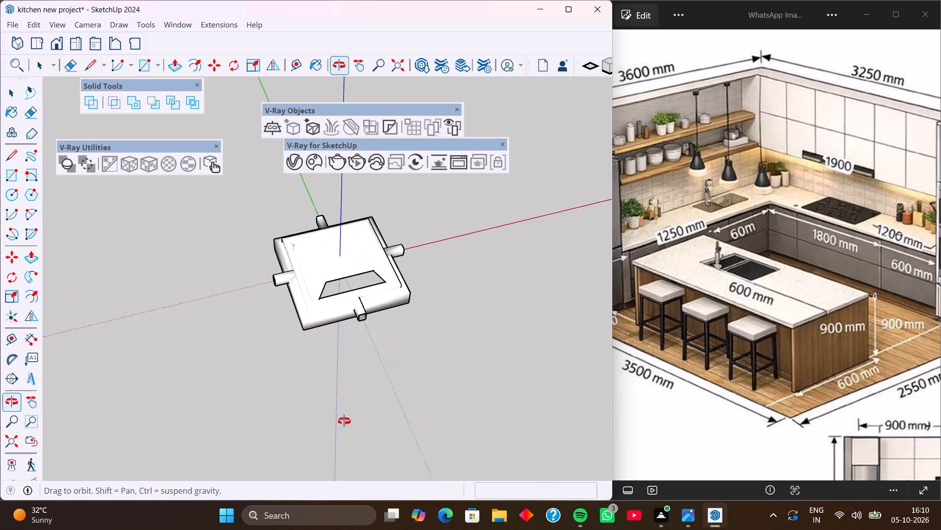
{"action": "middle_click_drag", "start_coordinate": [344, 421], "coordinate": [345, 421]}
{"action": "middle_click_drag", "start_coordinate": [323, 290], "coordinate": [475, 253]}
{"action": "middle_click_drag", "start_coordinate": [287, 294], "coordinate": [425, 272]}
{"action": "middle_click_drag", "start_coordinate": [300, 293], "coordinate": [396, 235]}
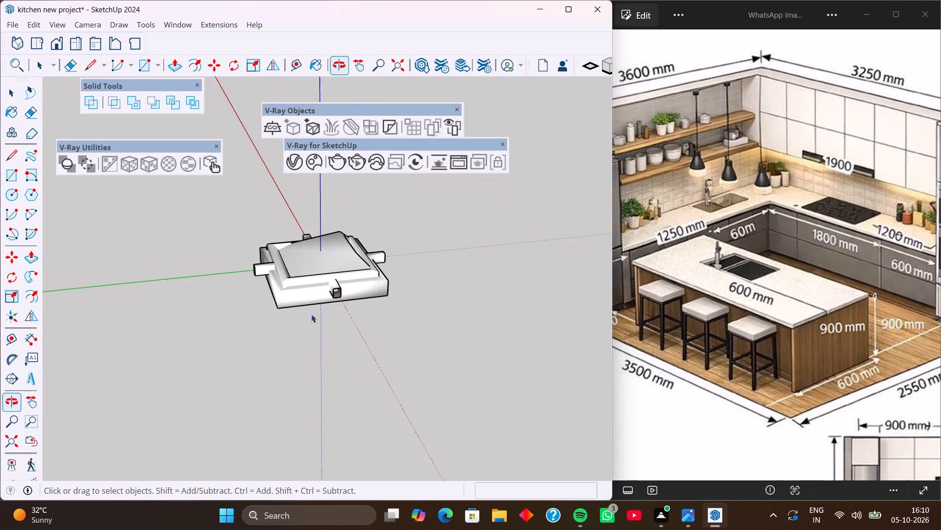
{"action": "middle_click_drag", "start_coordinate": [289, 326], "coordinate": [326, 180]}
{"action": "scroll", "coordinate": [300, 274], "scroll_direction": "up", "scroll_amount": 1}
{"action": "middle_click_drag", "start_coordinate": [299, 274], "coordinate": [307, 138]}
{"action": "middle_click_drag", "start_coordinate": [319, 296], "coordinate": [333, 170]}
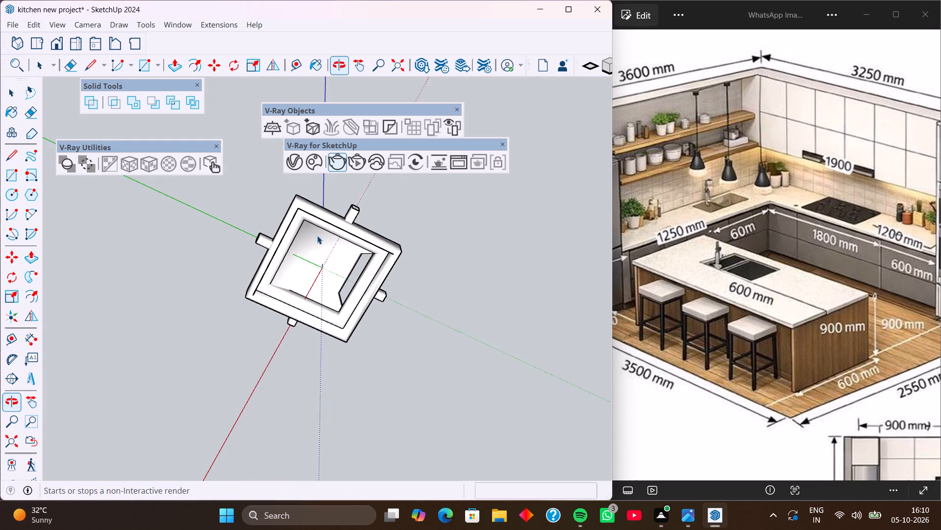
{"action": "middle_click_drag", "start_coordinate": [298, 318], "coordinate": [276, 479]}
{"action": "middle_click_drag", "start_coordinate": [323, 291], "coordinate": [311, 463]}
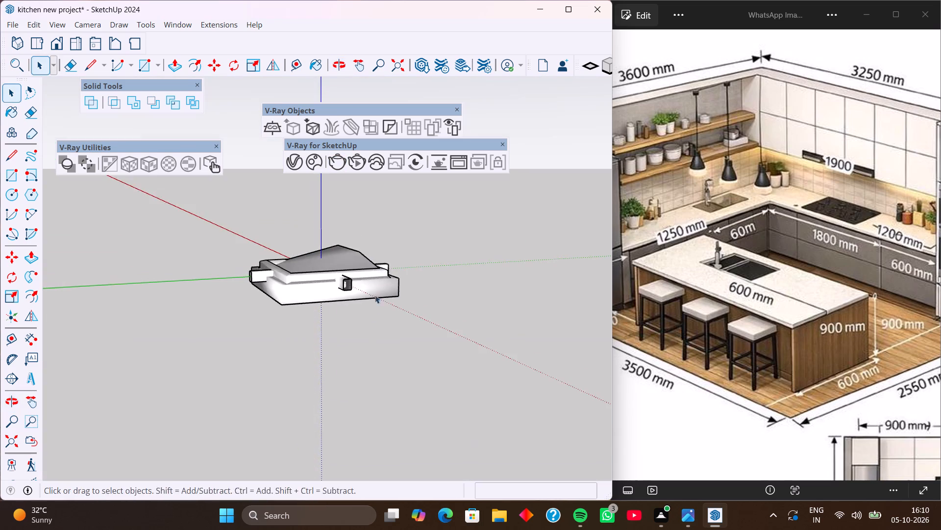
{"action": "middle_click_drag", "start_coordinate": [373, 286], "coordinate": [356, 379]}
{"action": "middle_click_drag", "start_coordinate": [349, 293], "coordinate": [349, 343]}
{"action": "left_click", "coordinate": [330, 263]}
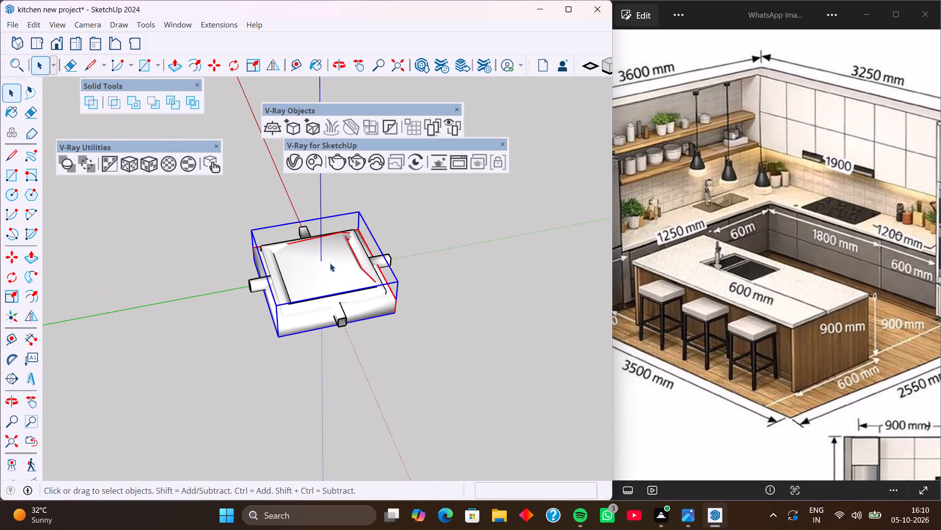
{"action": "key", "text": "Delete"}
{"action": "left_click", "coordinate": [315, 307]}
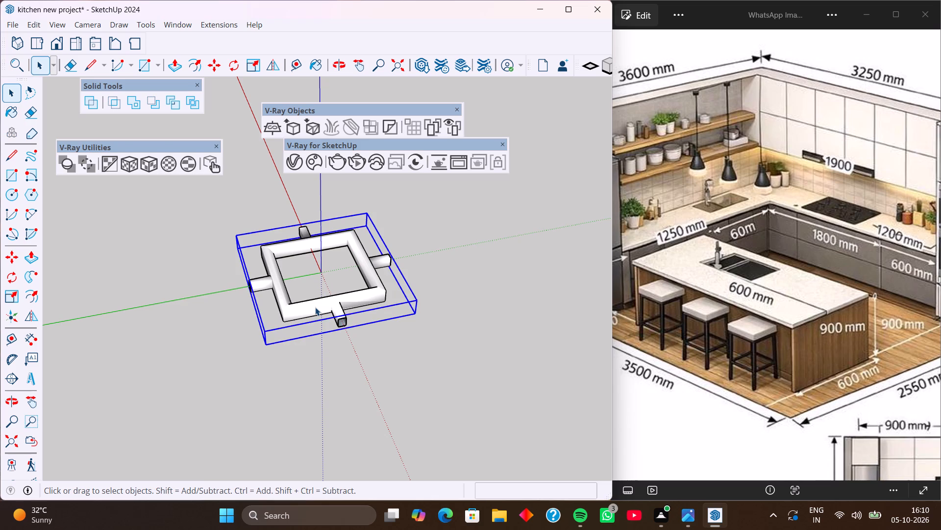
{"action": "key", "text": "Delete"}
{"action": "left_click", "coordinate": [313, 308]}
{"action": "key", "text": "Delete"}
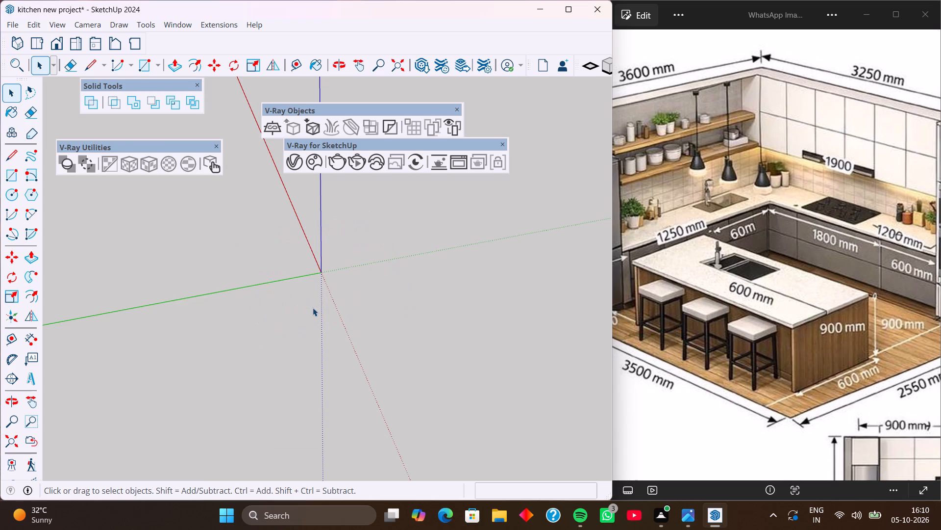
Bring the kitchen back into view and examine the whole room against the reference image with the island.
{"action": "scroll", "coordinate": [303, 283], "scroll_direction": "down", "scroll_amount": 20}
{"action": "scroll", "coordinate": [303, 283], "scroll_direction": "down", "scroll_amount": 11}
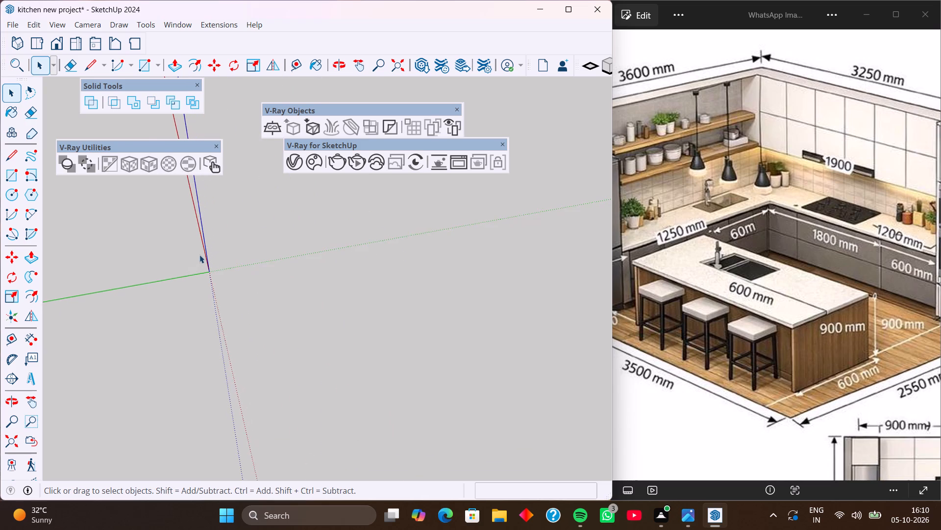
{"action": "scroll", "coordinate": [199, 255], "scroll_direction": "down", "scroll_amount": 7}
{"action": "middle_click_drag", "start_coordinate": [232, 229], "coordinate": [333, 383], "text": "shift"}
{"action": "scroll", "coordinate": [275, 271], "scroll_direction": "down", "scroll_amount": 3}
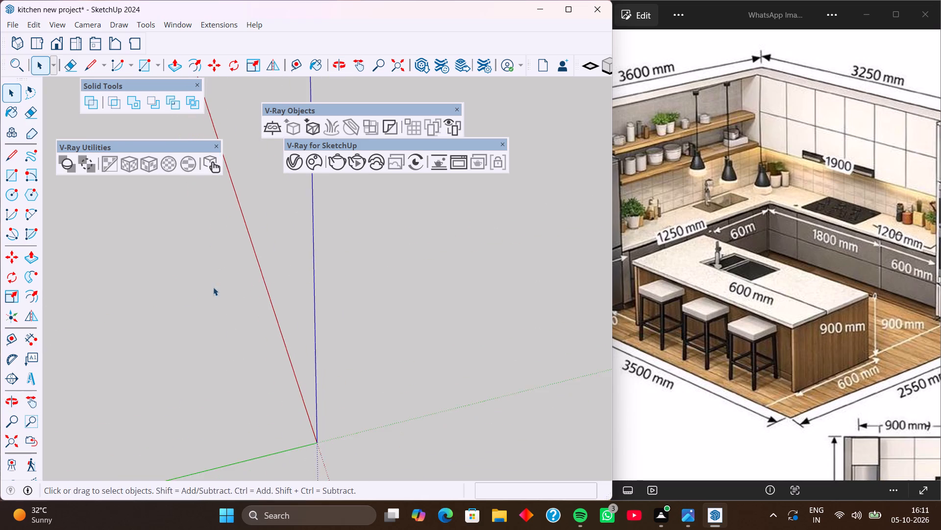
{"action": "scroll", "coordinate": [213, 287], "scroll_direction": "down", "scroll_amount": 18}
{"action": "middle_click_drag", "start_coordinate": [272, 386], "coordinate": [140, 383]}
{"action": "scroll", "coordinate": [220, 368], "scroll_direction": "down", "scroll_amount": 2}
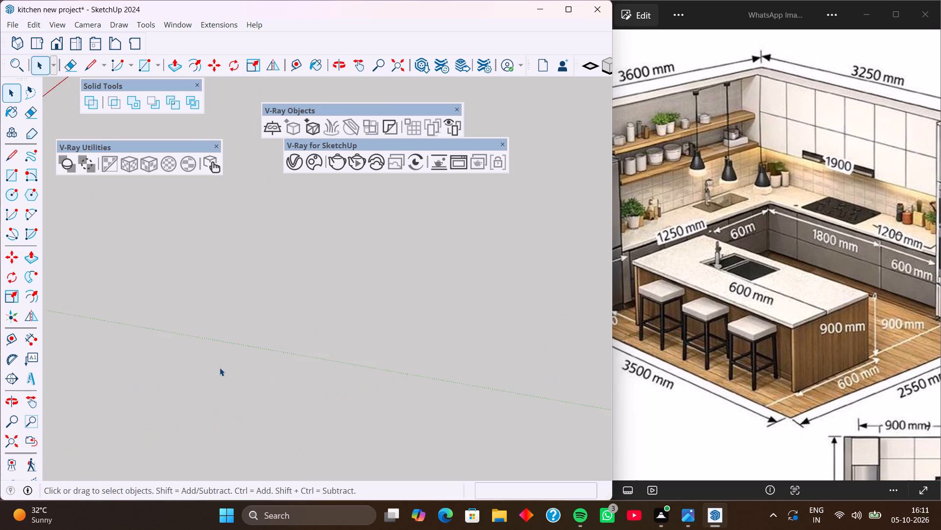
{"action": "scroll", "coordinate": [220, 368], "scroll_direction": "down", "scroll_amount": 6}
{"action": "middle_click_drag", "start_coordinate": [216, 302], "coordinate": [398, 304], "text": "shift"}
{"action": "middle_click_drag", "start_coordinate": [398, 306], "coordinate": [154, 354]}
{"action": "middle_click_drag", "start_coordinate": [231, 270], "coordinate": [301, 450], "text": "shift"}
{"action": "middle_click_drag", "start_coordinate": [298, 408], "coordinate": [387, 527]}
{"action": "middle_click_drag", "start_coordinate": [347, 263], "coordinate": [337, 399], "text": "shift"}
{"action": "scroll", "coordinate": [273, 348], "scroll_direction": "up", "scroll_amount": 7}
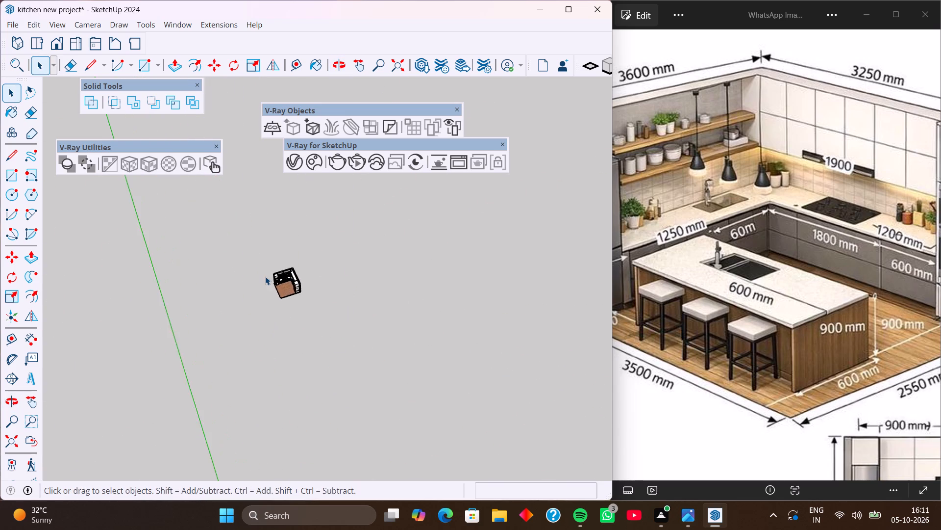
{"action": "scroll", "coordinate": [265, 276], "scroll_direction": "up", "scroll_amount": 19}
{"action": "middle_click_drag", "start_coordinate": [284, 334], "coordinate": [191, 347]}
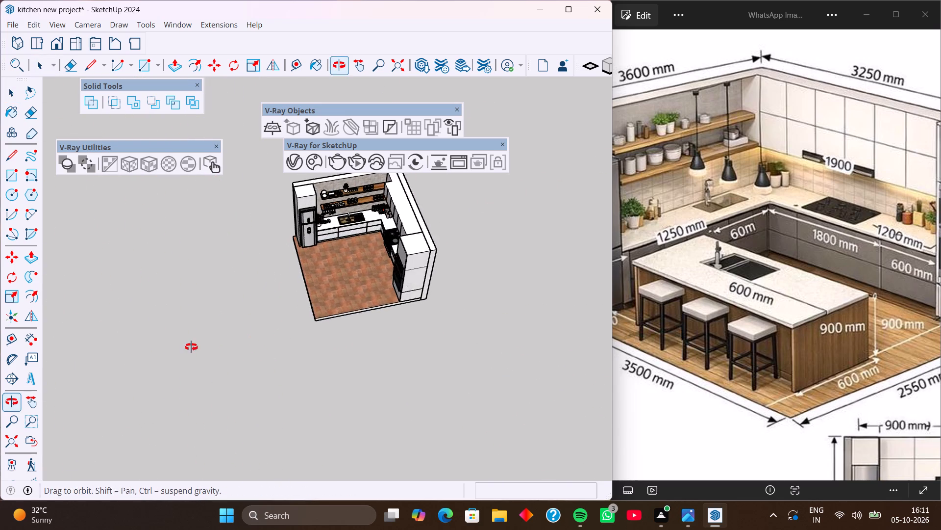
{"action": "middle_click_drag", "start_coordinate": [191, 347], "coordinate": [191, 347]}
{"action": "middle_click_drag", "start_coordinate": [238, 350], "coordinate": [228, 437], "text": "shift"}
{"action": "middle_click_drag", "start_coordinate": [278, 417], "coordinate": [334, 427]}
{"action": "middle_click_drag", "start_coordinate": [335, 422], "coordinate": [309, 463], "text": "shift"}
{"action": "scroll", "coordinate": [308, 397], "scroll_direction": "down", "scroll_amount": 2}
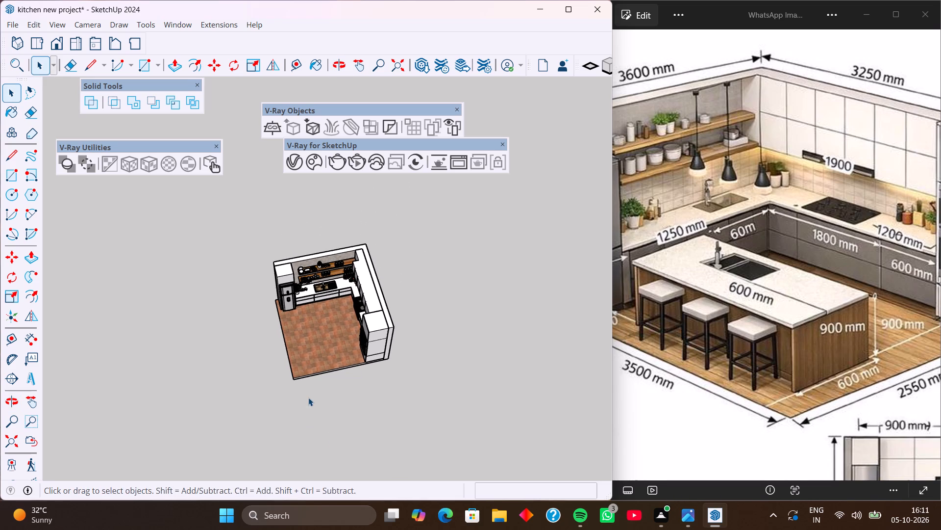
{"action": "middle_click_drag", "start_coordinate": [308, 397], "coordinate": [324, 263]}
{"action": "scroll", "coordinate": [300, 300], "scroll_direction": "up", "scroll_amount": 7}
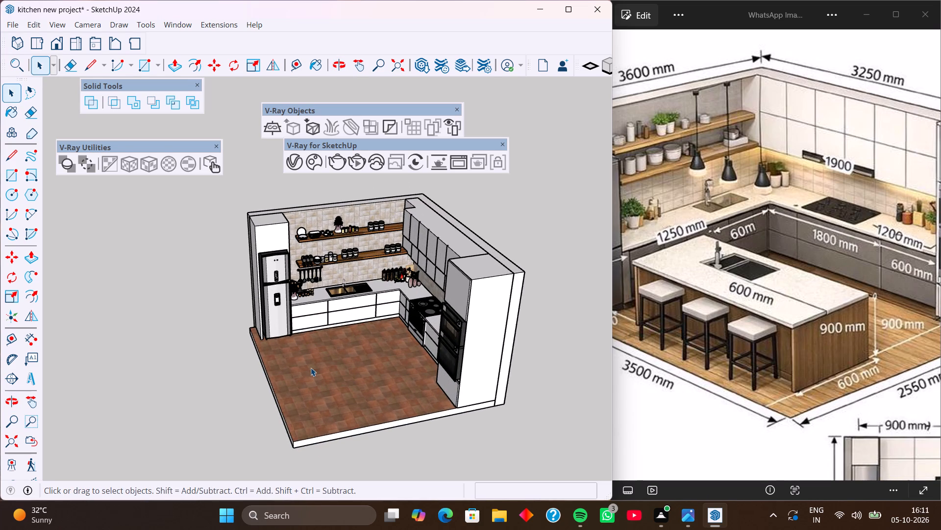
{"action": "middle_click_drag", "start_coordinate": [311, 368], "coordinate": [460, 390]}
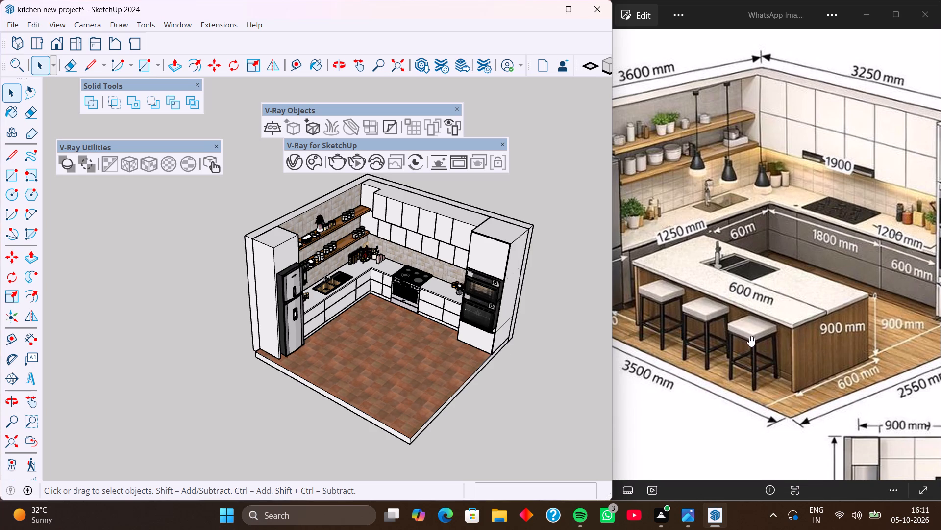
Draw a rectangle about 3' 6 1/2" by 7' 7 1/4" for the island on the tiled floor in front of the cabinets.
{"action": "scroll", "coordinate": [320, 357], "scroll_direction": "up", "scroll_amount": 3}
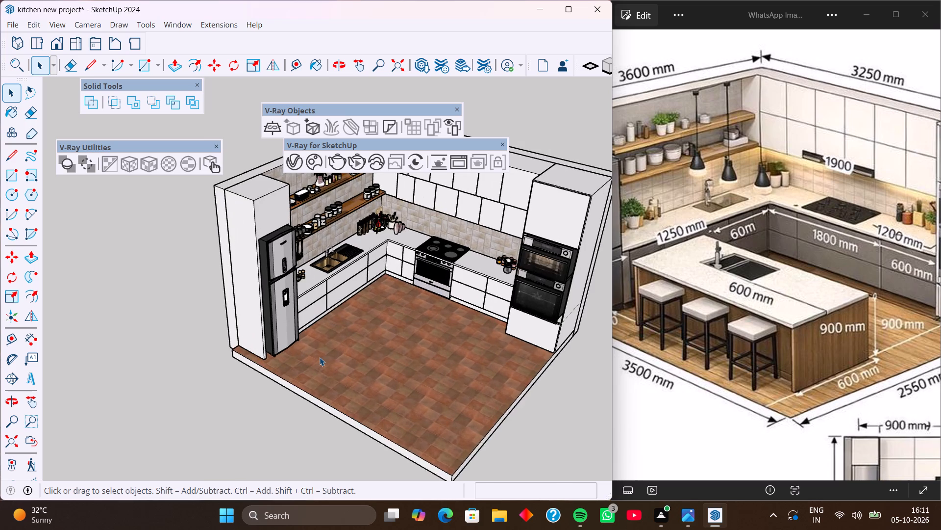
{"action": "scroll", "coordinate": [320, 357], "scroll_direction": "up", "scroll_amount": 4}
{"action": "middle_click_drag", "start_coordinate": [331, 364], "coordinate": [260, 357]}
{"action": "scroll", "coordinate": [262, 357], "scroll_direction": "down", "scroll_amount": 3}
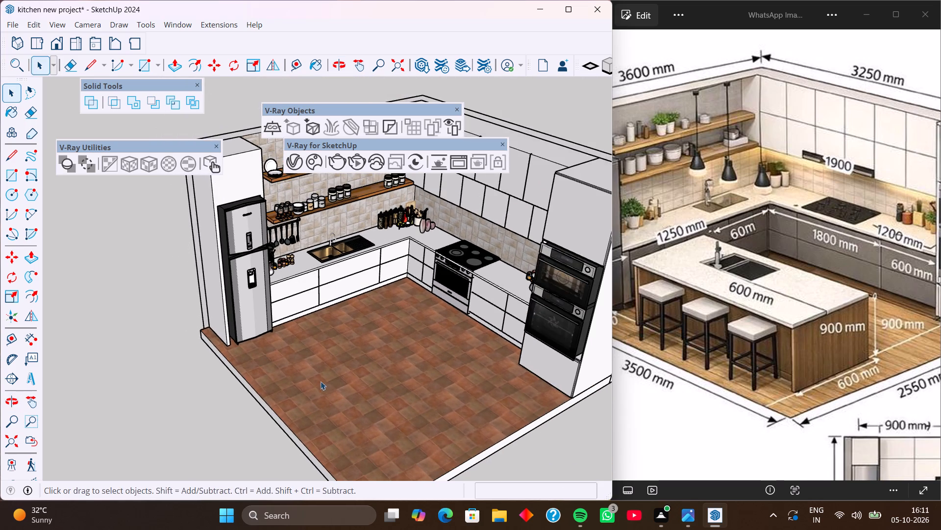
{"action": "middle_click_drag", "start_coordinate": [323, 382], "coordinate": [296, 386]}
{"action": "key", "text": "r"}
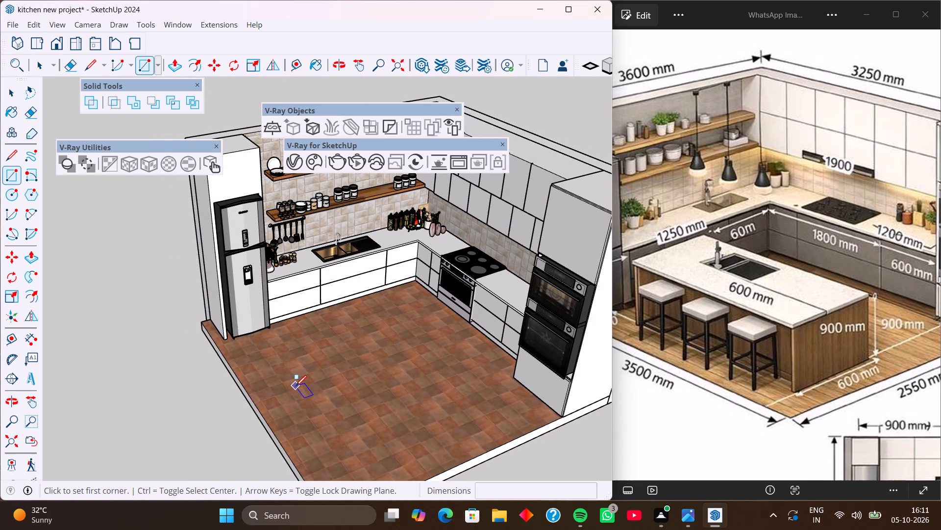
{"action": "left_click", "coordinate": [282, 357]}
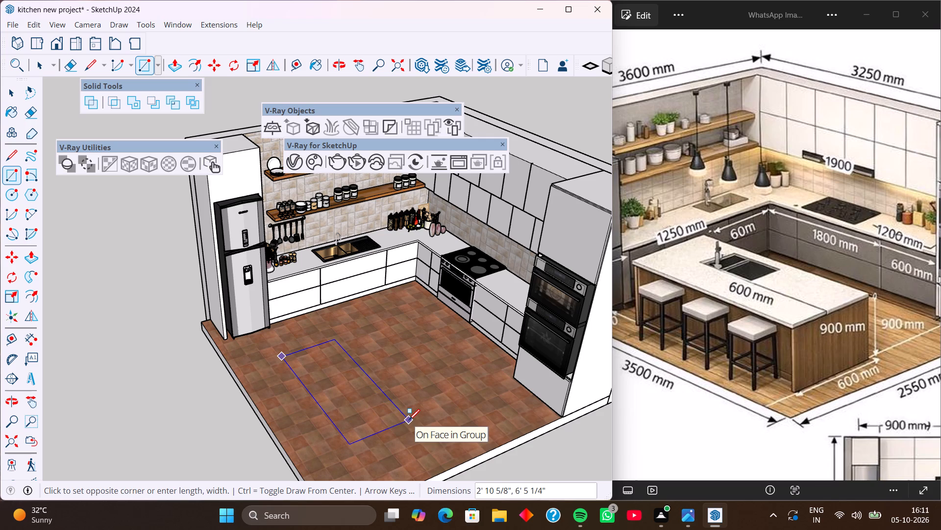
{"action": "left_click", "coordinate": [440, 432]}
Push/Pull the floor rectangle up 2' 9" into an island block, matching the height of the wall countertop.
{"action": "key", "text": "p"}
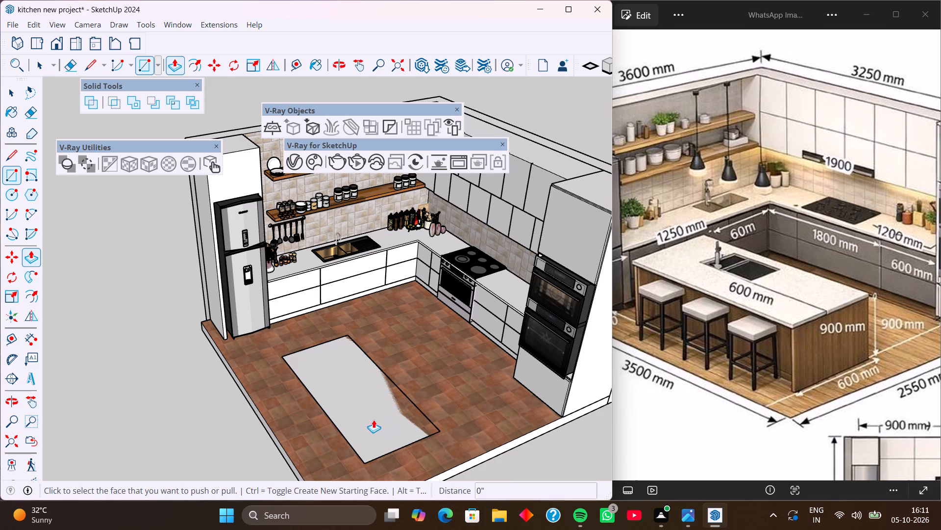
{"action": "left_click", "coordinate": [373, 420]}
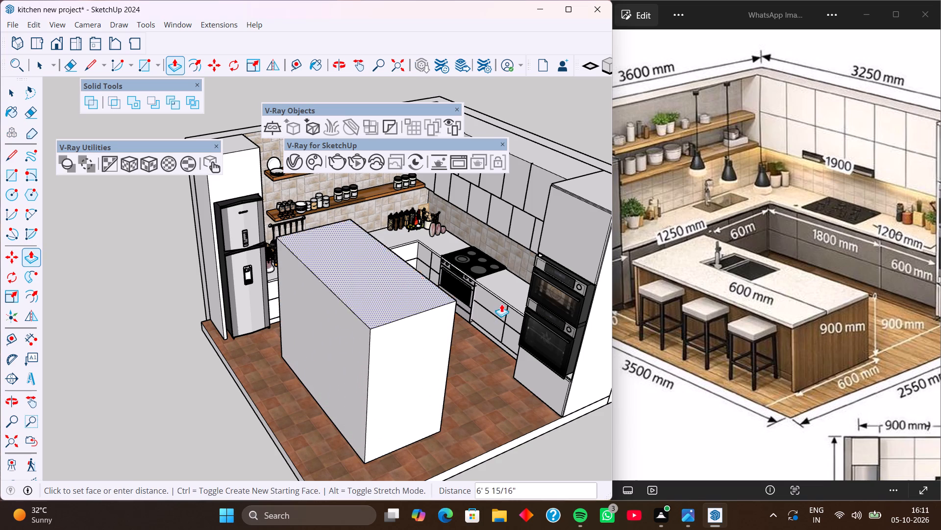
{"action": "left_click", "coordinate": [508, 291]}
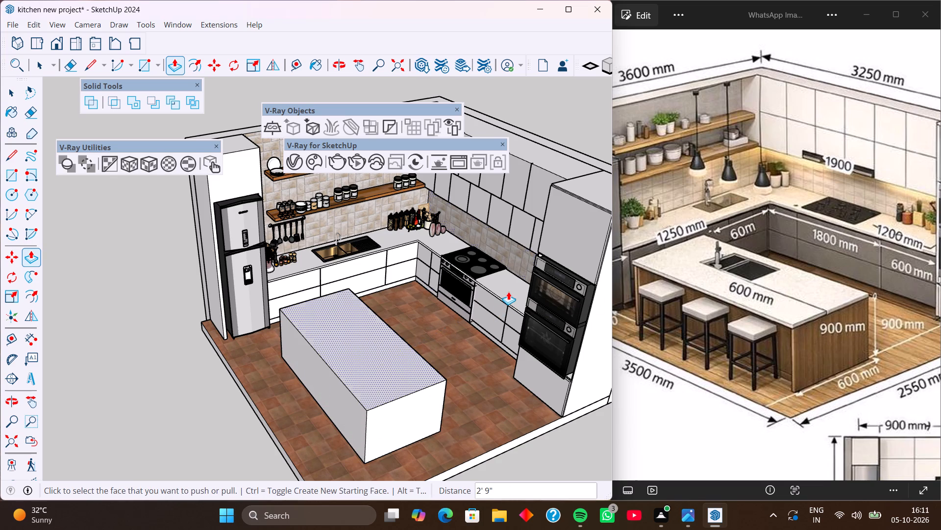
Push the island block's top face down by 1".
{"action": "middle_click_drag", "start_coordinate": [371, 372], "coordinate": [404, 373]}
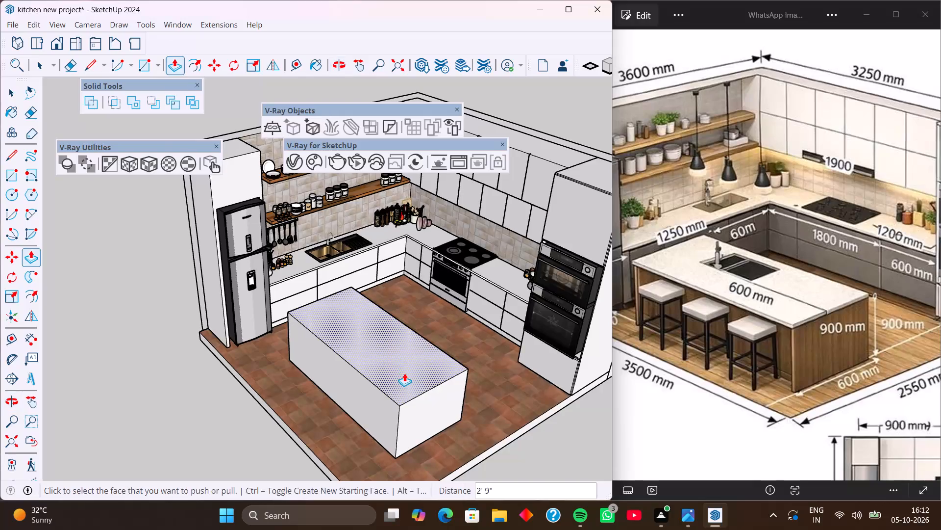
{"action": "middle_click_drag", "start_coordinate": [404, 373], "coordinate": [344, 280]}
{"action": "scroll", "coordinate": [404, 373], "scroll_direction": "up", "scroll_amount": 1}
{"action": "left_click", "coordinate": [344, 280]}
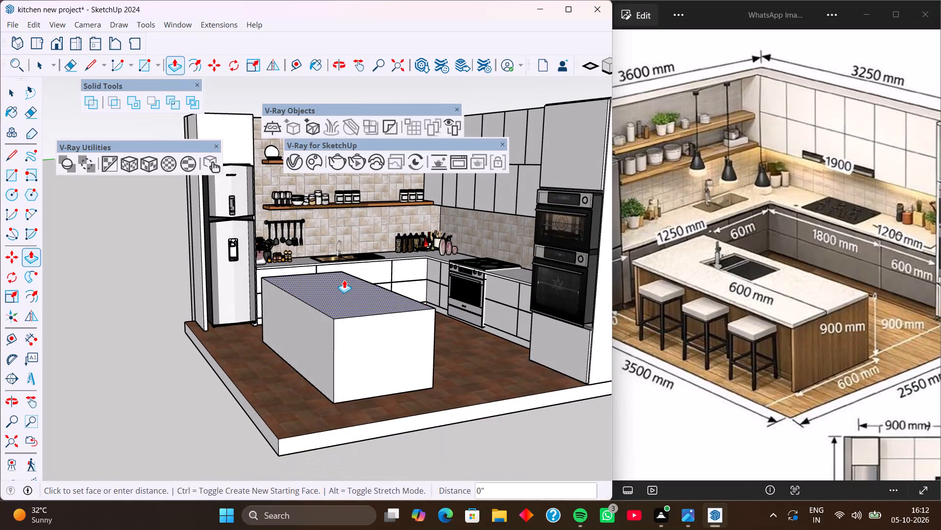
{"action": "key", "text": "1"}
{"action": "key", "text": "Return"}
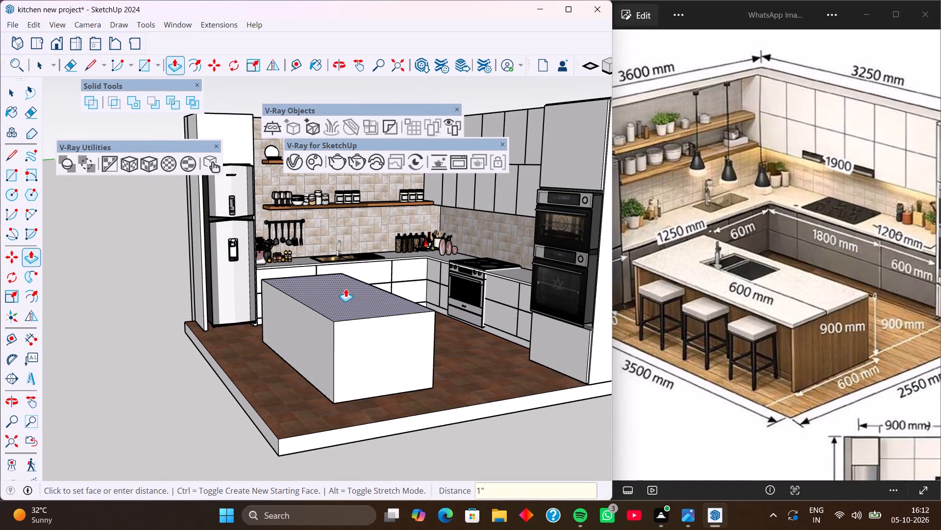
{"action": "key", "text": "space"}
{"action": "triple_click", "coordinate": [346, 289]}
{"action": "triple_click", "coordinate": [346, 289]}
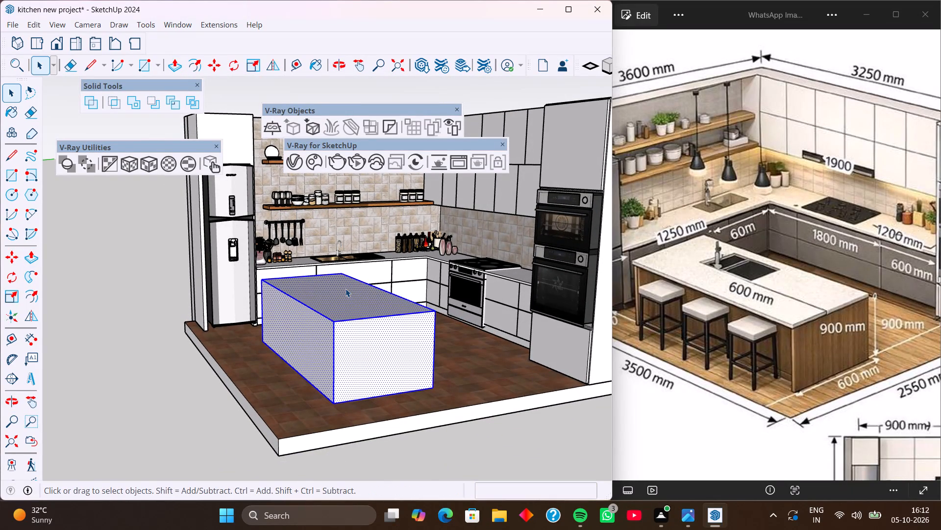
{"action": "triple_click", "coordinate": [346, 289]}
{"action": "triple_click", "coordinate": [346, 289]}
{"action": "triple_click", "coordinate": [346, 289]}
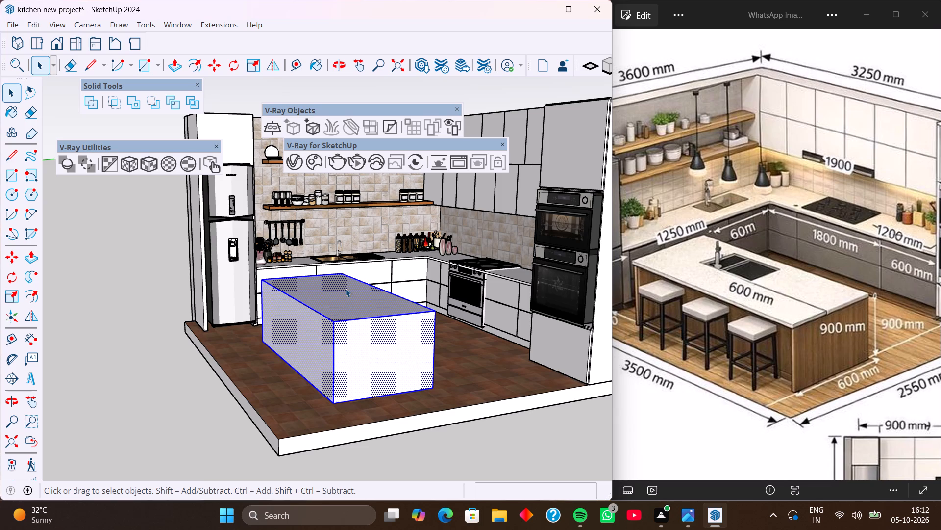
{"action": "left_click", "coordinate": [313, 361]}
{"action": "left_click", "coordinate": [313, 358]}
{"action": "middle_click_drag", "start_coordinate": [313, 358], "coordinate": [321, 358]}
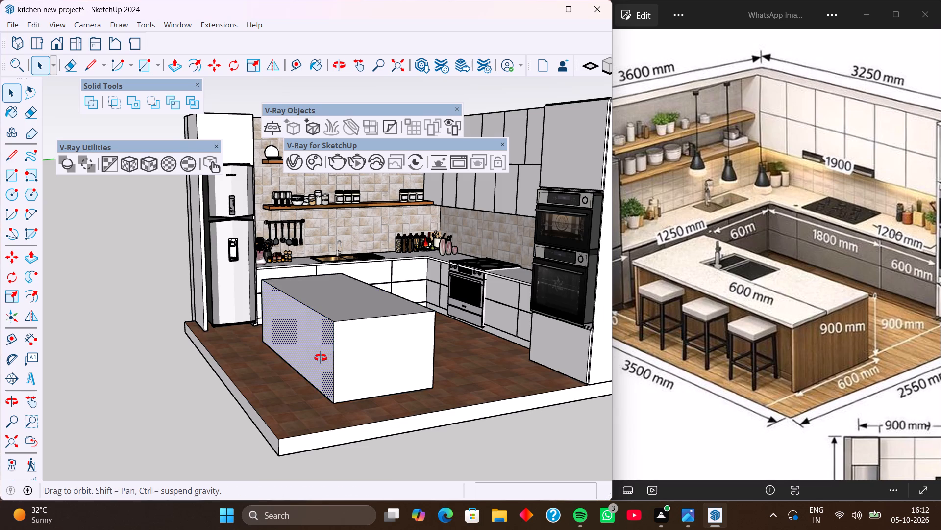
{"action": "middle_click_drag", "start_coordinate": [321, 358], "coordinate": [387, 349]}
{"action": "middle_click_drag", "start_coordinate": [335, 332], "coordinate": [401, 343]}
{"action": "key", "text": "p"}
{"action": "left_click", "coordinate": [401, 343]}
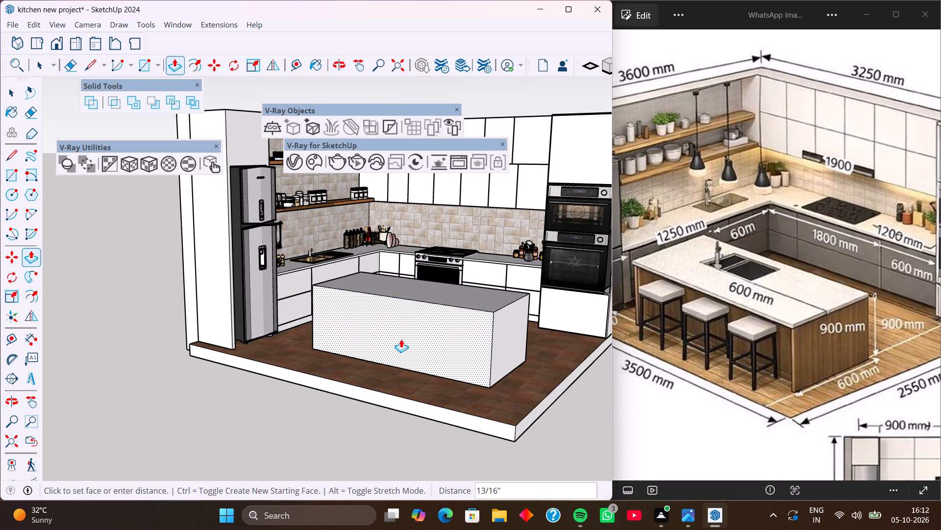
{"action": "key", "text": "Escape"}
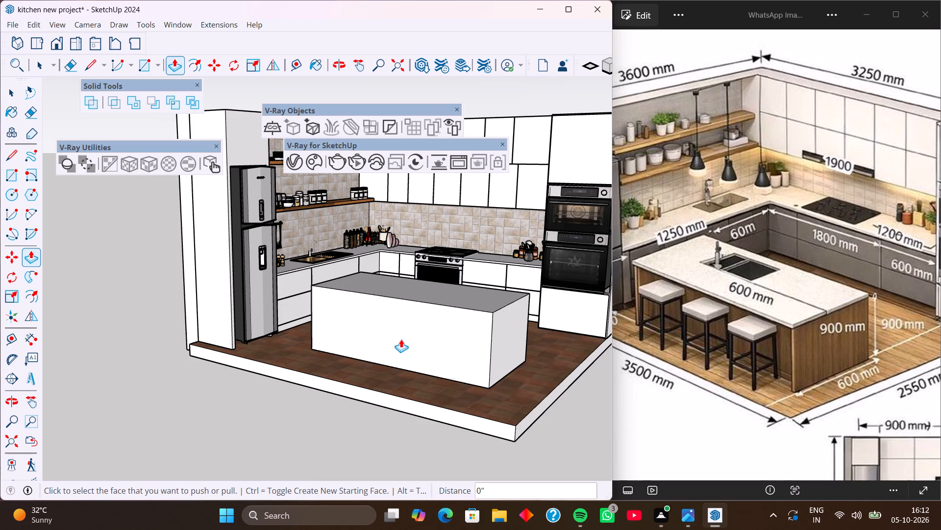
Select all of the island block's geometry and make it a group.
{"action": "key", "text": "space"}
{"action": "triple_click", "coordinate": [418, 332]}
{"action": "triple_click", "coordinate": [418, 332]}
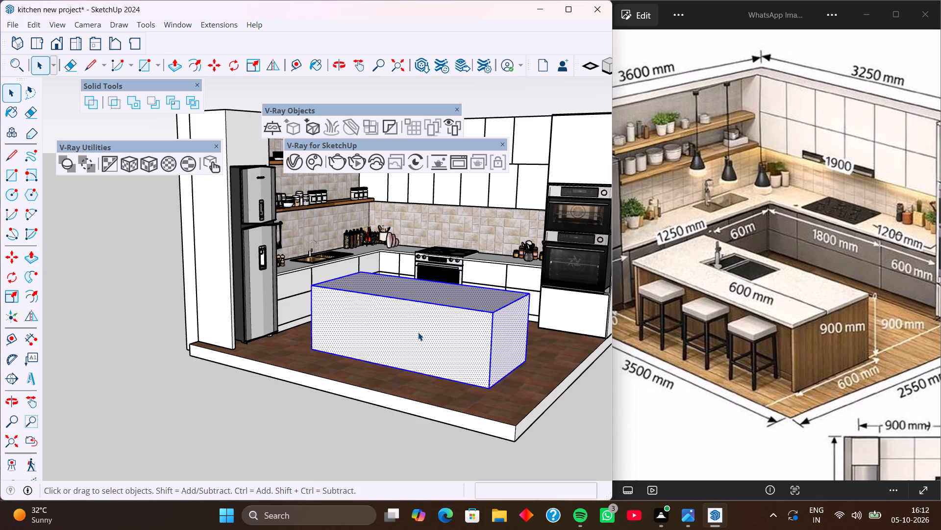
{"action": "triple_click", "coordinate": [418, 332]}
{"action": "triple_click", "coordinate": [418, 332]}
{"action": "right_click", "coordinate": [418, 332]}
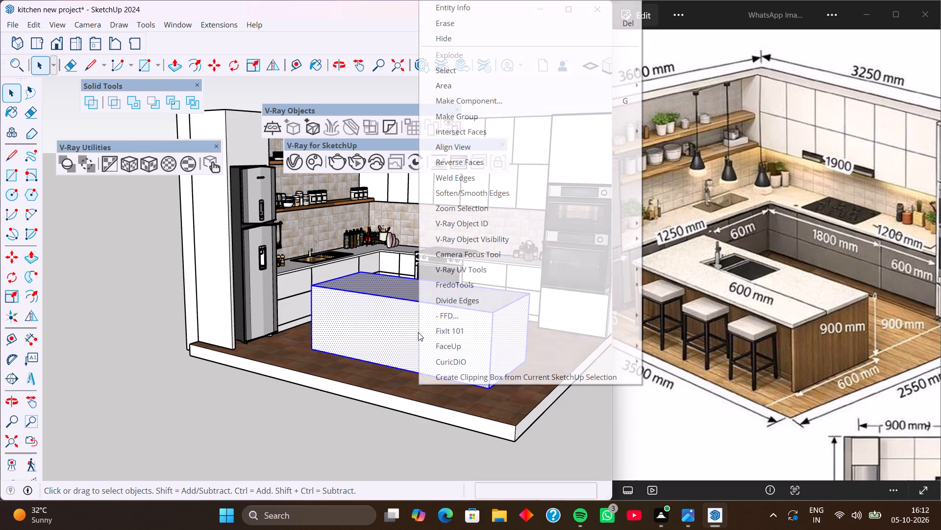
{"action": "left_click", "coordinate": [470, 115]}
Copy the top face from inside the island group and paste it in place outside the group.
{"action": "middle_click_drag", "start_coordinate": [423, 348], "coordinate": [367, 359]}
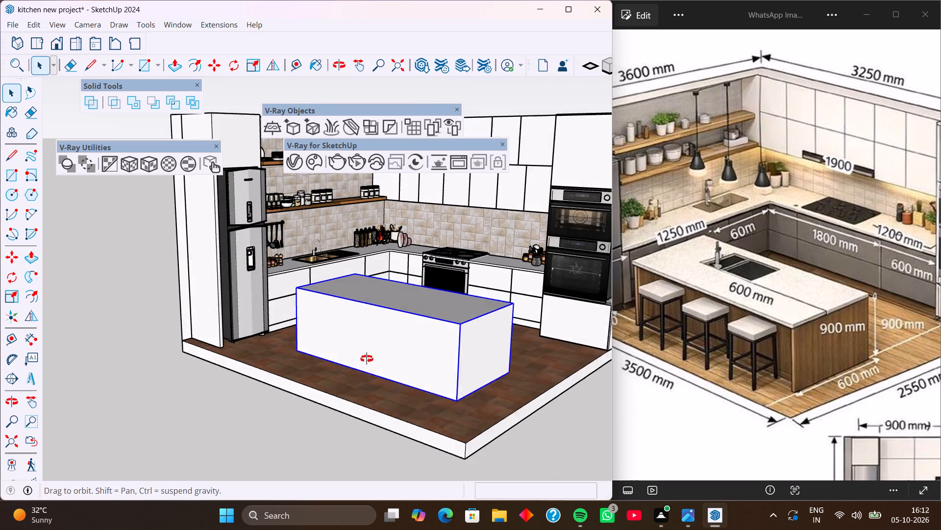
{"action": "middle_click_drag", "start_coordinate": [367, 359], "coordinate": [366, 359]}
{"action": "left_click", "coordinate": [398, 318]}
{"action": "triple_click", "coordinate": [413, 318]}
{"action": "left_click", "coordinate": [413, 318]}
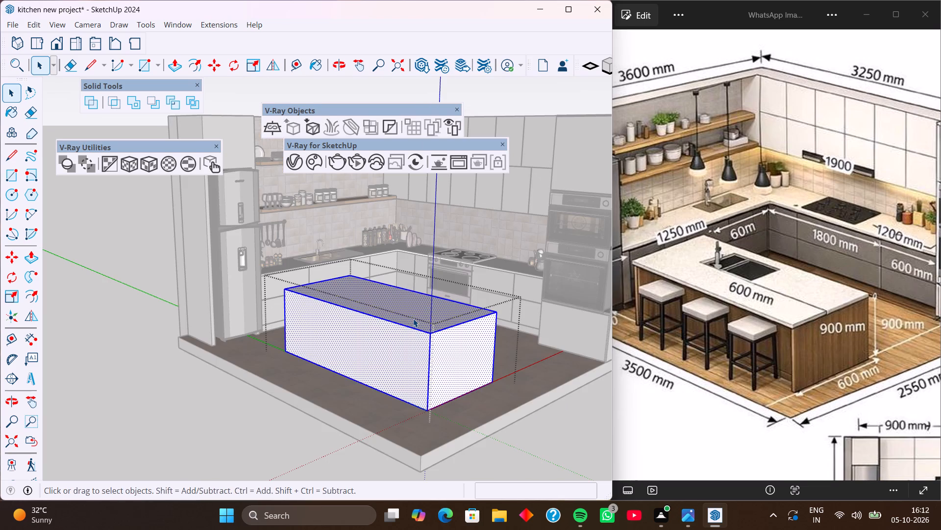
{"action": "left_click", "coordinate": [413, 316]}
{"action": "left_click", "coordinate": [416, 311]}
{"action": "middle_click_drag", "start_coordinate": [419, 314], "coordinate": [380, 388]}
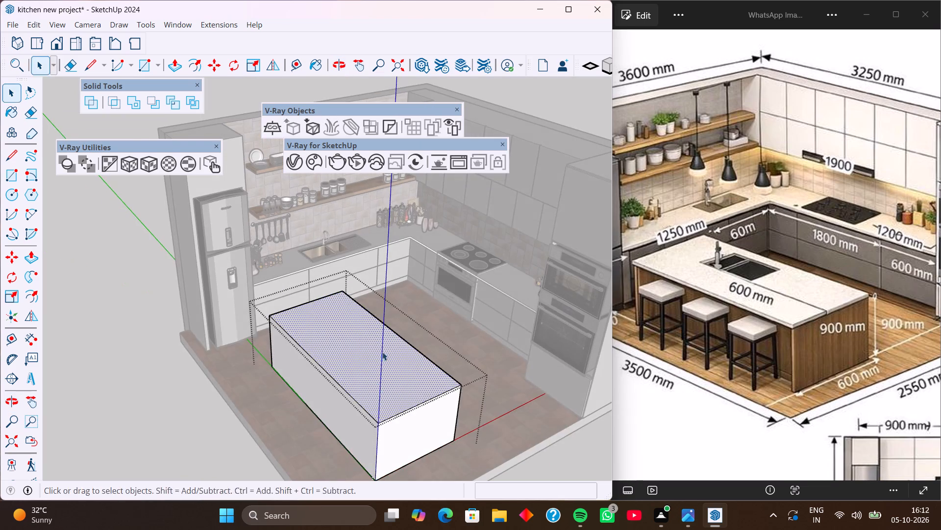
{"action": "middle_click_drag", "start_coordinate": [382, 352], "coordinate": [340, 344]}
{"action": "key", "text": "ctrl+c"}
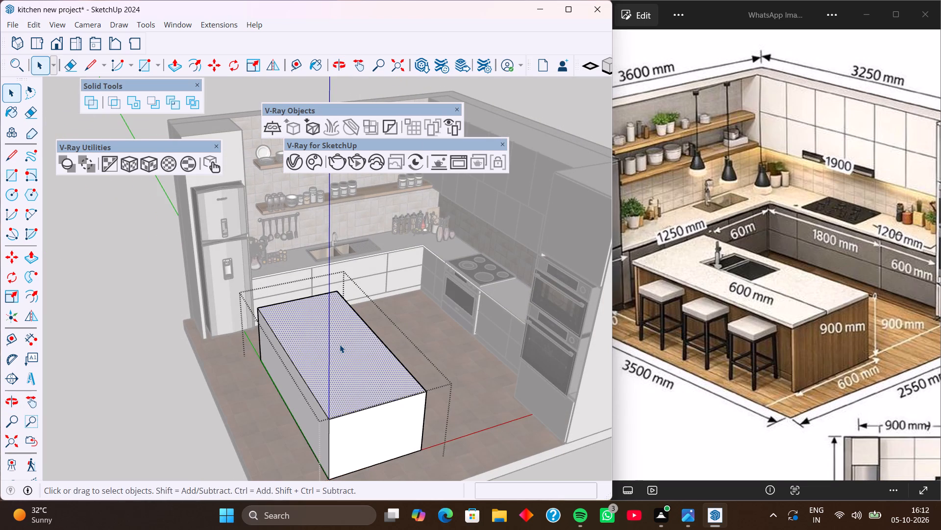
{"action": "left_click", "coordinate": [34, 26]}
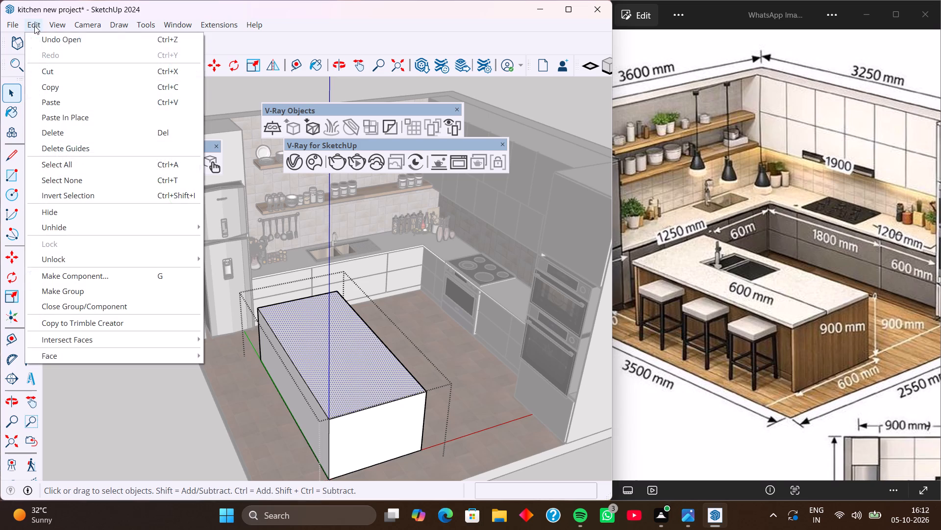
{"action": "left_click", "coordinate": [310, 26]}
{"action": "left_click", "coordinate": [162, 290]}
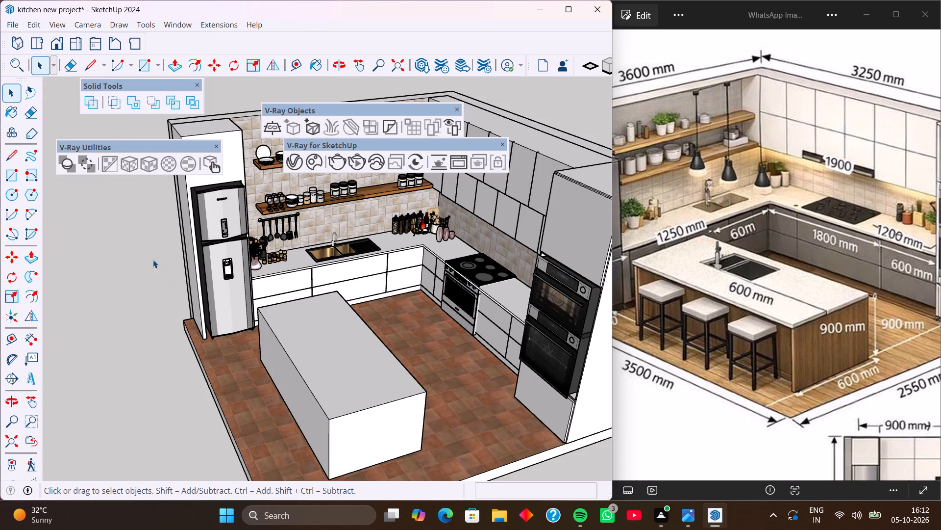
{"action": "left_click", "coordinate": [29, 21]}
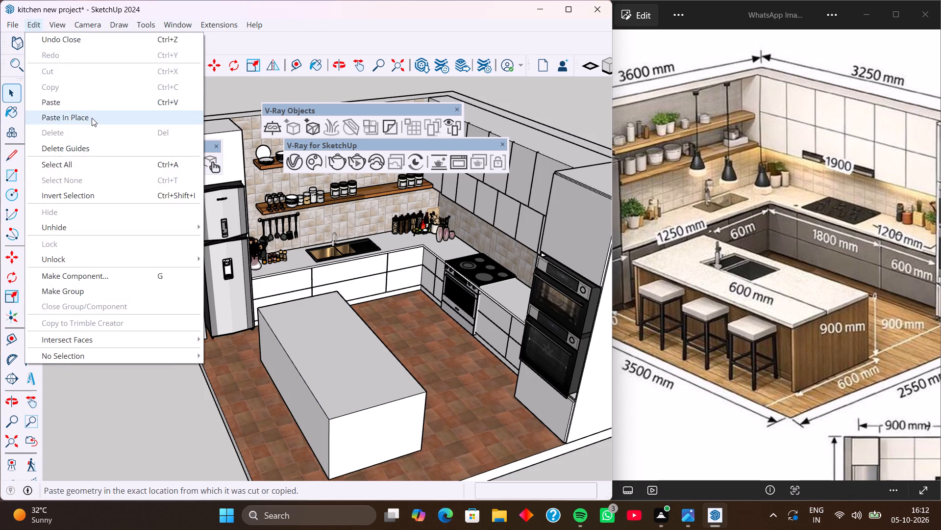
{"action": "left_click", "coordinate": [92, 118]}
Push/Pull the pasted top face up 1" to form the island's countertop slab.
{"action": "key", "text": "p"}
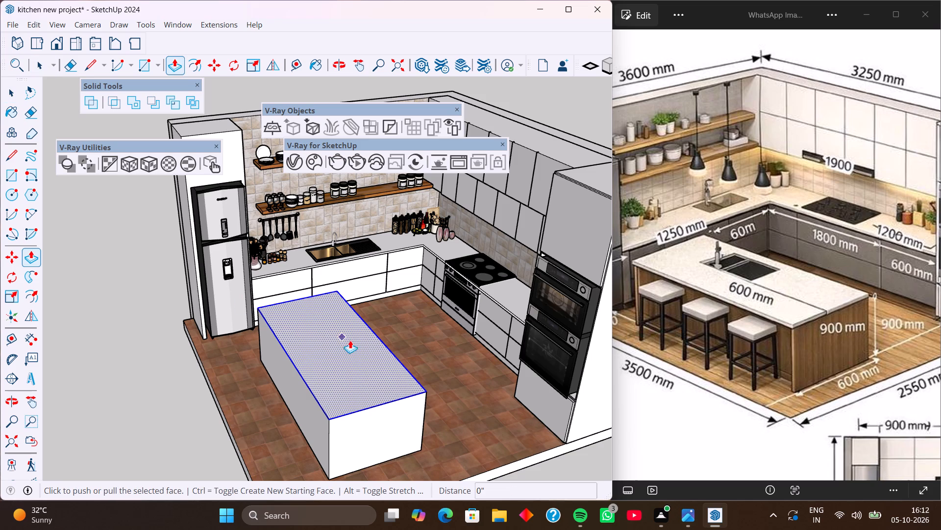
{"action": "left_click", "coordinate": [356, 358]}
{"action": "key", "text": "1"}
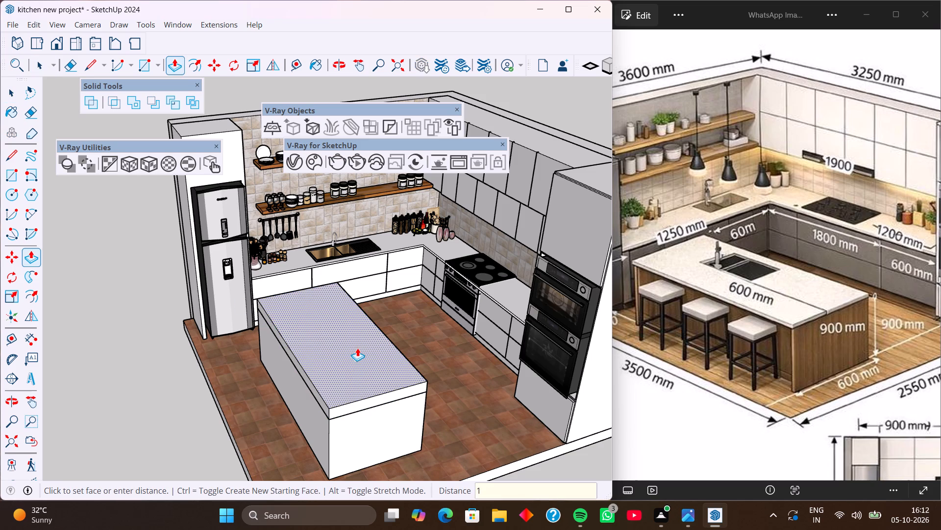
{"action": "key", "text": "Return"}
Push/Pull the countertop slab's short edge opposite the sink wall outward 1" to create an overhang.
{"action": "middle_click_drag", "start_coordinate": [229, 391], "coordinate": [340, 354]}
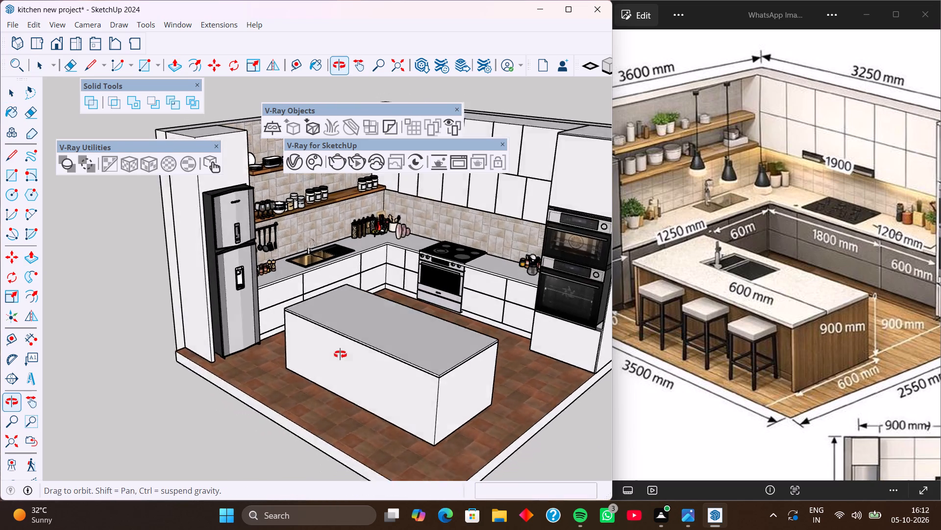
{"action": "middle_click_drag", "start_coordinate": [340, 354], "coordinate": [345, 352]}
{"action": "scroll", "coordinate": [410, 346], "scroll_direction": "up", "scroll_amount": 13}
{"action": "left_click", "coordinate": [410, 357]}
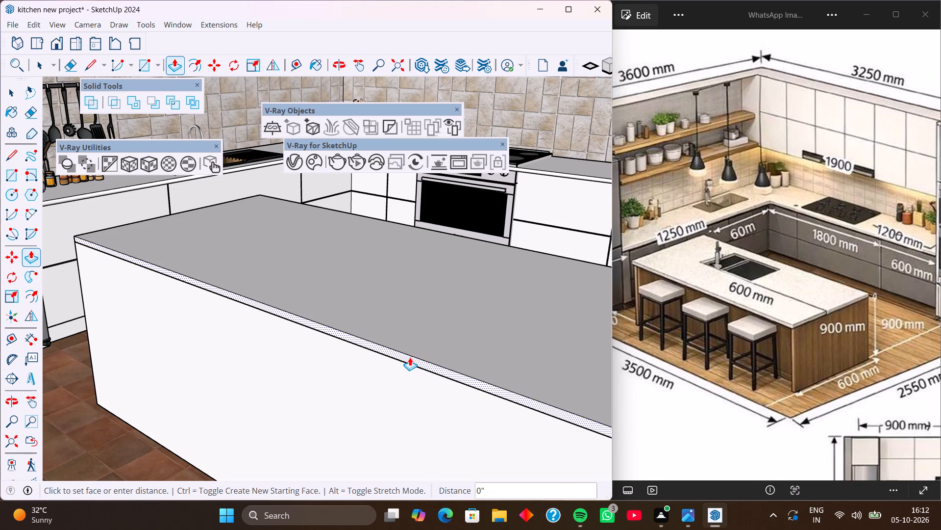
{"action": "key", "text": "space"}
{"action": "middle_click_drag", "start_coordinate": [410, 357], "coordinate": [250, 341]}
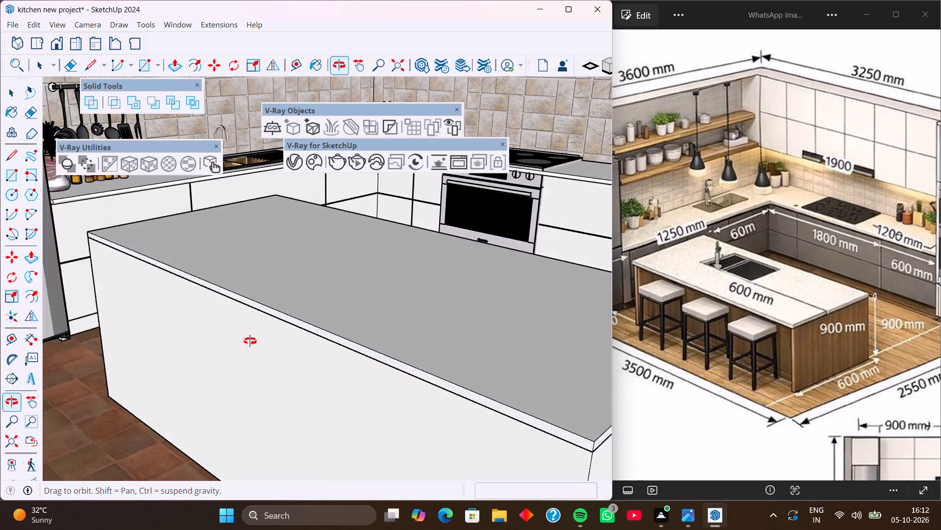
{"action": "middle_click_drag", "start_coordinate": [250, 341], "coordinate": [134, 327]}
{"action": "key", "text": "p"}
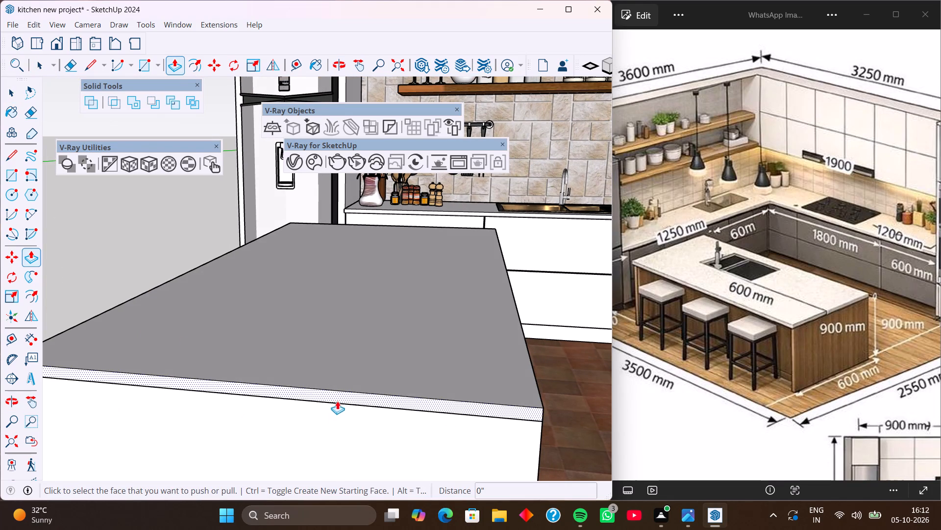
{"action": "left_click", "coordinate": [337, 400]}
{"action": "key", "text": "1"}
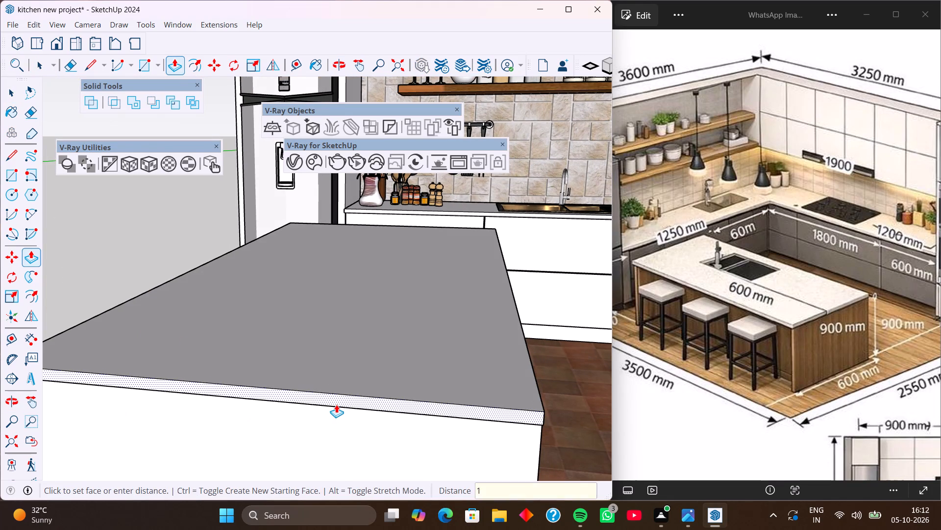
{"action": "key", "text": "Return"}
Repeat the 1" overhang on the slab's long edge facing the stove.
{"action": "middle_click_drag", "start_coordinate": [428, 364], "coordinate": [322, 363]}
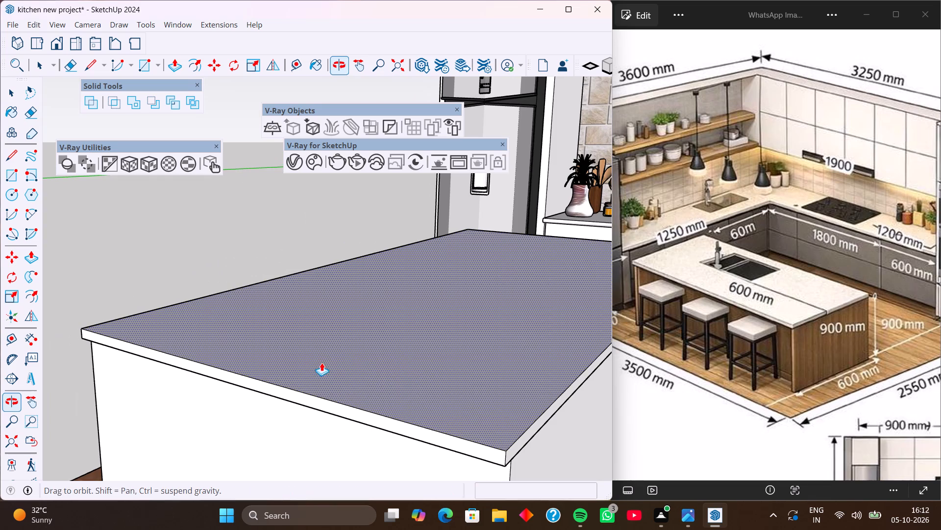
{"action": "middle_click_drag", "start_coordinate": [466, 403], "coordinate": [304, 343], "text": "shift"}
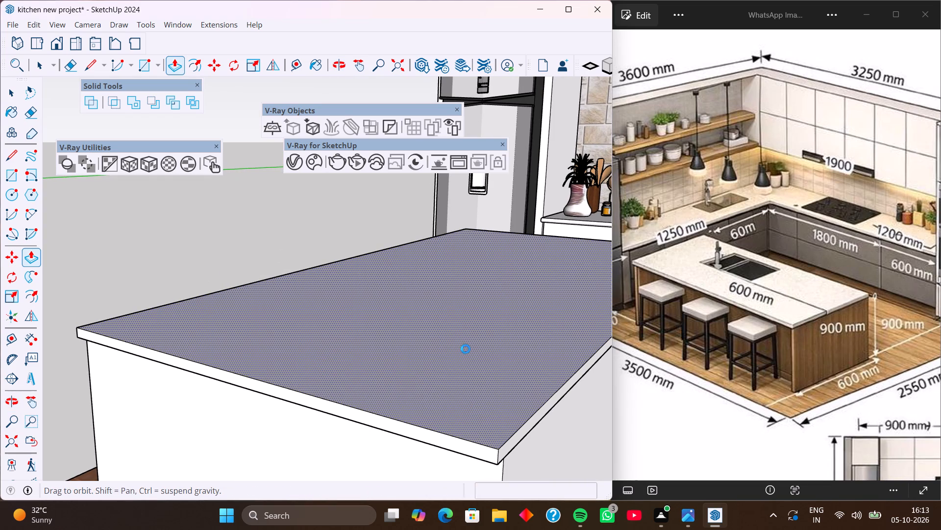
{"action": "middle_click_drag", "start_coordinate": [466, 349], "coordinate": [400, 335], "text": "shift"}
{"action": "middle_click_drag", "start_coordinate": [487, 355], "coordinate": [127, 283], "text": "shift"}
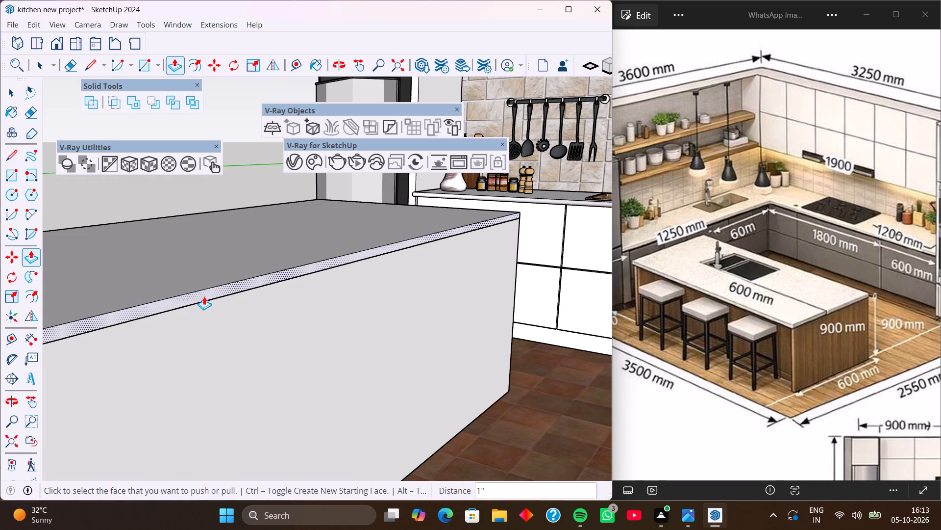
{"action": "double_click", "coordinate": [204, 296]}
Repeat the 1" overhang on the slab's short edge facing the sink wall.
{"action": "scroll", "coordinate": [204, 296], "scroll_direction": "down", "scroll_amount": 5}
{"action": "middle_click_drag", "start_coordinate": [336, 285], "coordinate": [185, 382]}
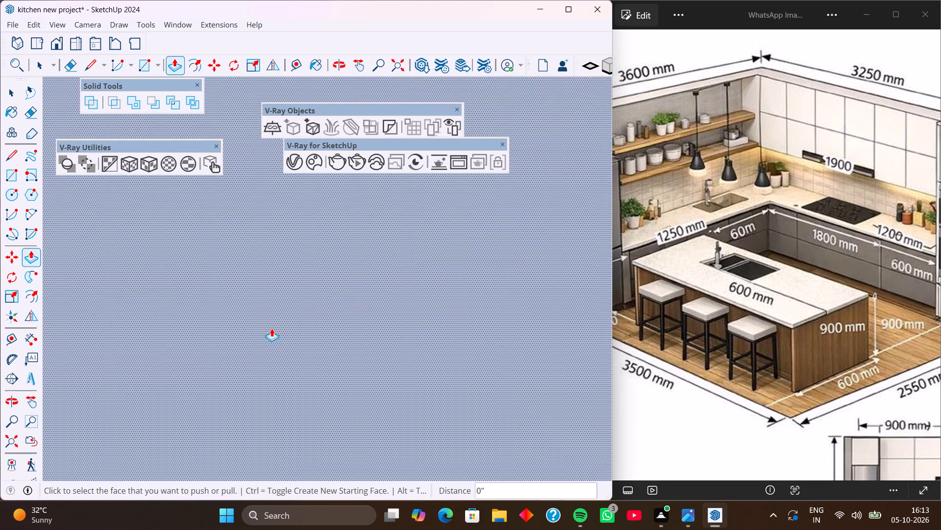
{"action": "scroll", "coordinate": [293, 320], "scroll_direction": "down", "scroll_amount": 20}
{"action": "scroll", "coordinate": [293, 320], "scroll_direction": "down", "scroll_amount": 7}
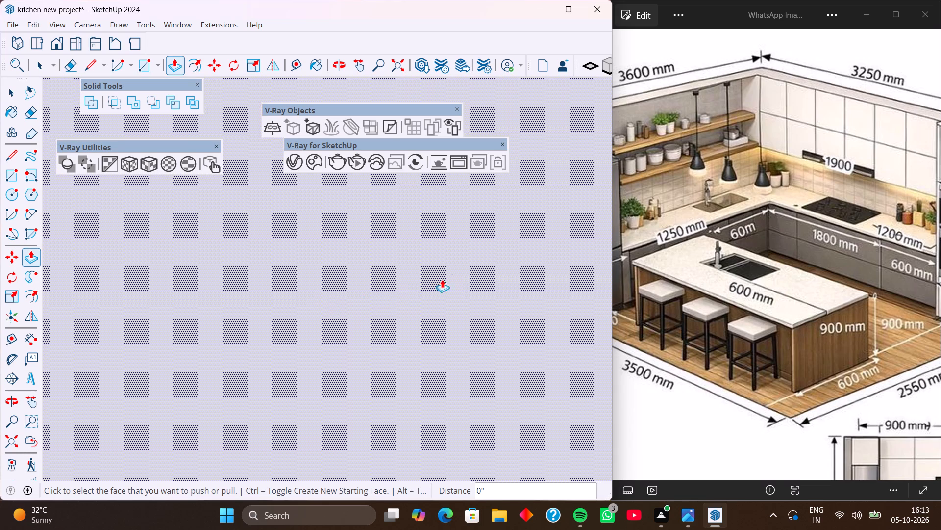
{"action": "scroll", "coordinate": [442, 279], "scroll_direction": "down", "scroll_amount": 20}
{"action": "scroll", "coordinate": [442, 279], "scroll_direction": "down", "scroll_amount": 17}
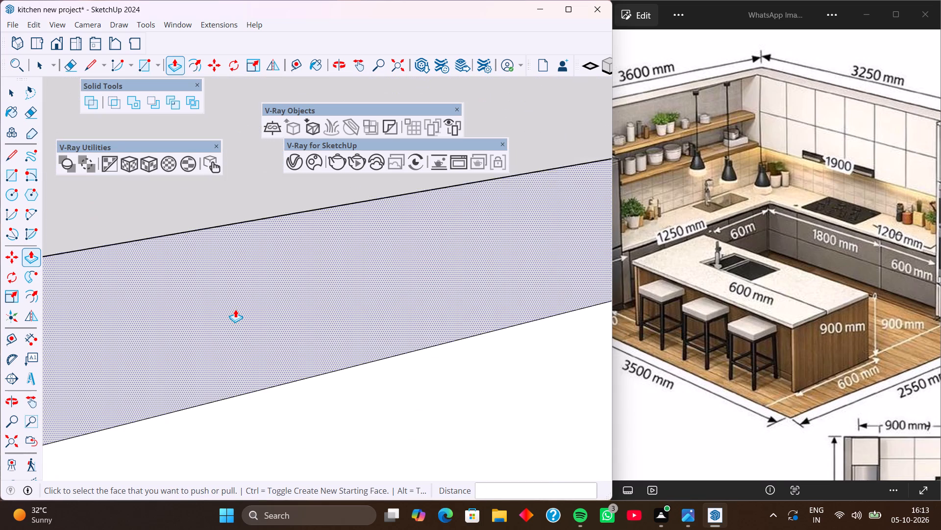
{"action": "scroll", "coordinate": [235, 309], "scroll_direction": "down", "scroll_amount": 20}
{"action": "scroll", "coordinate": [235, 309], "scroll_direction": "down", "scroll_amount": 10}
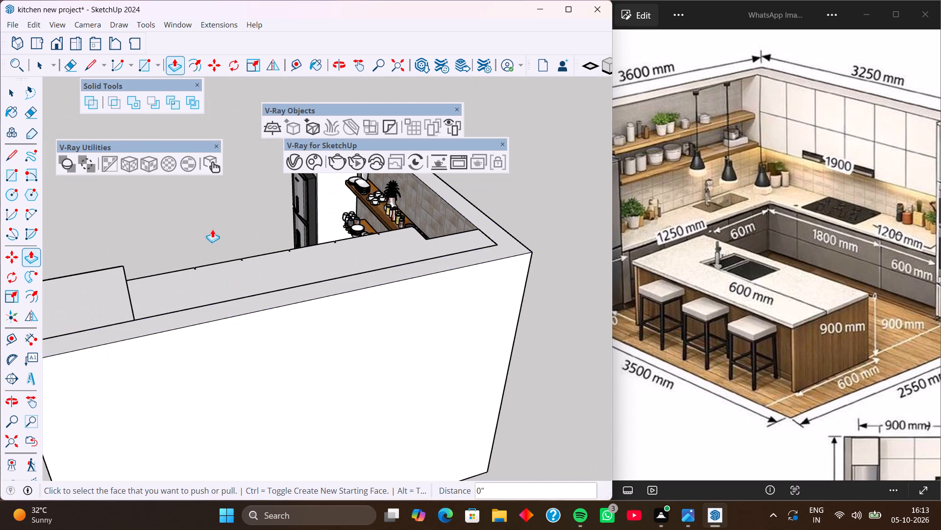
{"action": "middle_click_drag", "start_coordinate": [206, 257], "coordinate": [216, 397]}
{"action": "middle_click_drag", "start_coordinate": [261, 278], "coordinate": [83, 261]}
{"action": "middle_click_drag", "start_coordinate": [298, 266], "coordinate": [156, 267]}
{"action": "scroll", "coordinate": [331, 256], "scroll_direction": "up", "scroll_amount": 9}
{"action": "middle_click_drag", "start_coordinate": [341, 250], "coordinate": [306, 225]}
{"action": "scroll", "coordinate": [378, 274], "scroll_direction": "up", "scroll_amount": 8}
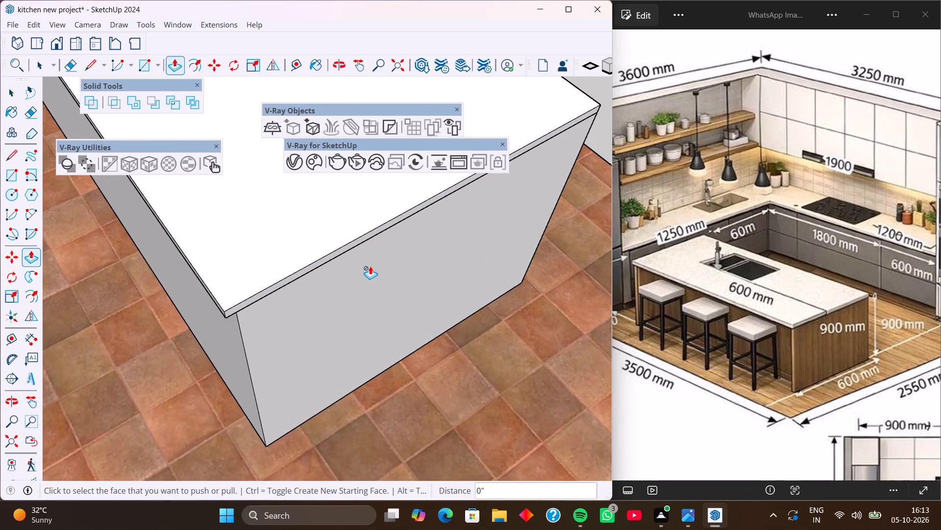
{"action": "double_click", "coordinate": [362, 238]}
Select all of the island's countertop slab geometry and make it a group.
{"action": "scroll", "coordinate": [362, 238], "scroll_direction": "down", "scroll_amount": 8}
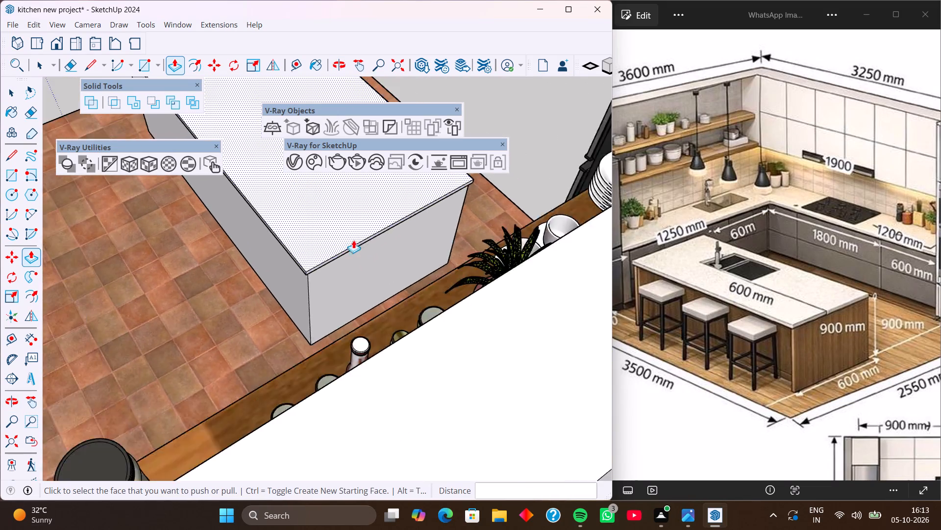
{"action": "scroll", "coordinate": [353, 240], "scroll_direction": "down", "scroll_amount": 11}
{"action": "middle_click_drag", "start_coordinate": [450, 242], "coordinate": [253, 230]}
{"action": "middle_click_drag", "start_coordinate": [467, 288], "coordinate": [164, 242]}
{"action": "middle_click_drag", "start_coordinate": [482, 353], "coordinate": [464, 349]}
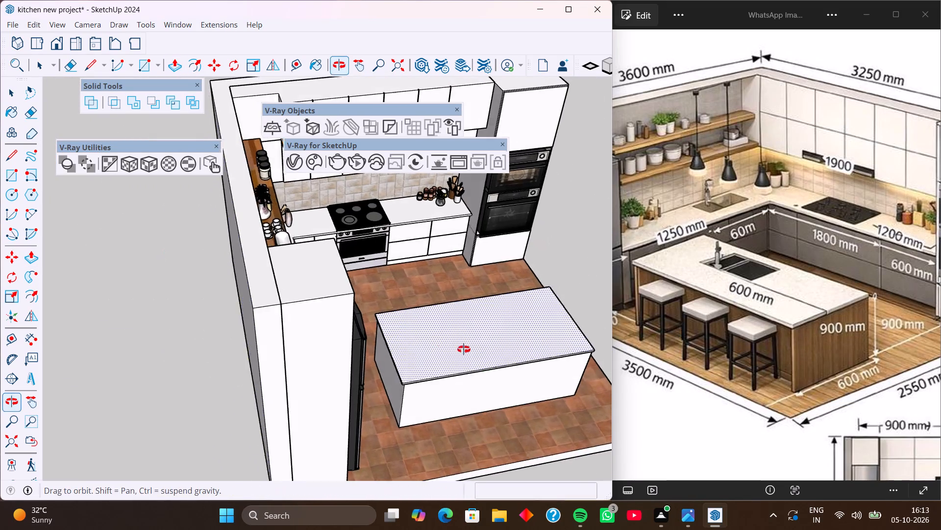
{"action": "middle_click_drag", "start_coordinate": [464, 349], "coordinate": [405, 334]}
{"action": "middle_click_drag", "start_coordinate": [390, 312], "coordinate": [326, 249], "text": "shift"}
{"action": "key", "text": "space"}
{"action": "triple_click", "coordinate": [361, 278]}
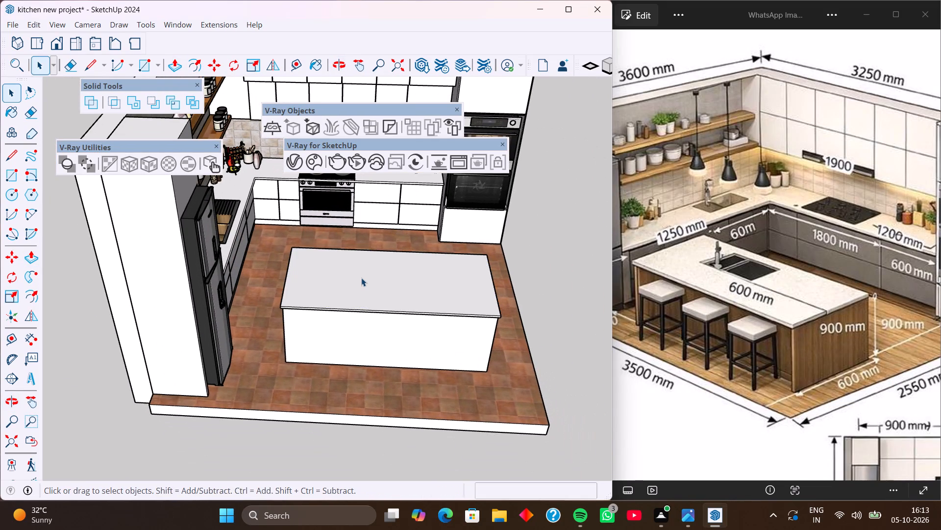
{"action": "triple_click", "coordinate": [361, 278]}
{"action": "triple_click", "coordinate": [361, 278]}
{"action": "left_click", "coordinate": [361, 278]}
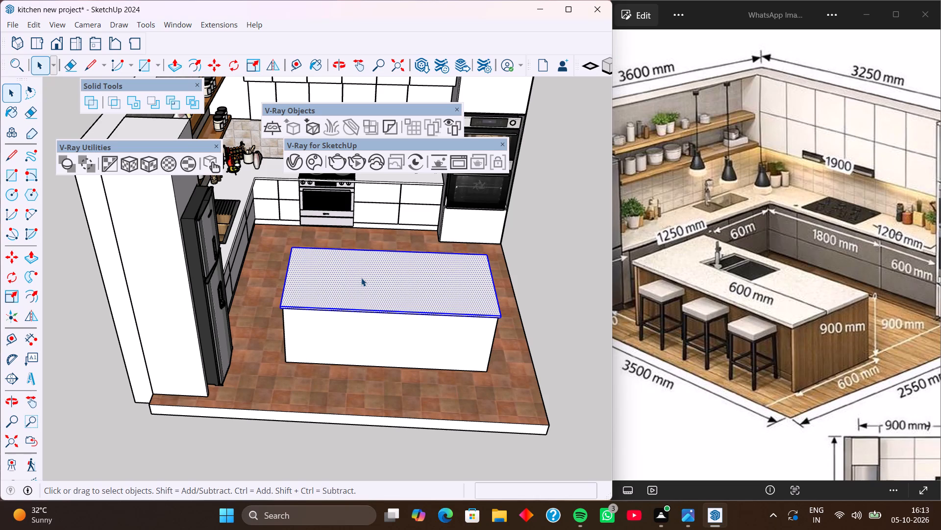
{"action": "right_click", "coordinate": [361, 278]}
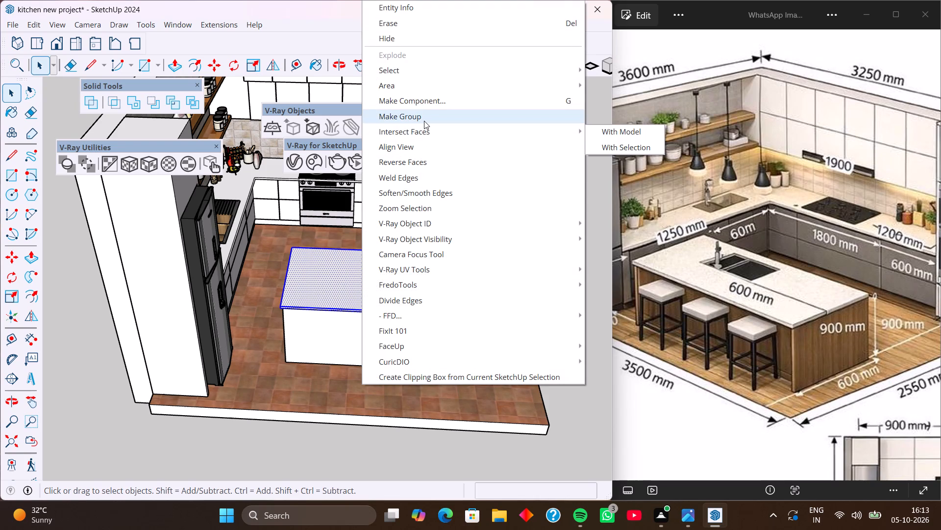
{"action": "left_click", "coordinate": [424, 121]}
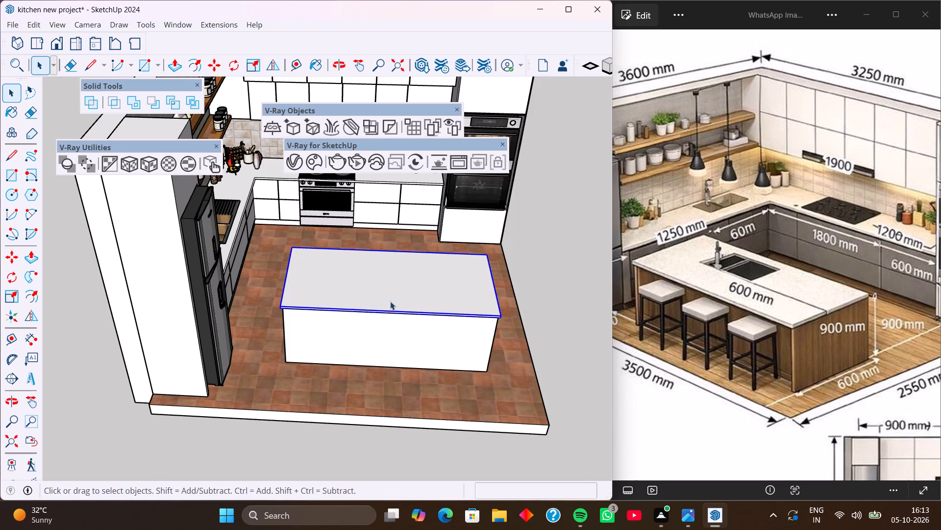
Open the island base group and offset the outline of its long face opposite the stove inward by 1".
{"action": "middle_click_drag", "start_coordinate": [390, 301], "coordinate": [392, 213]}
{"action": "left_click", "coordinate": [409, 322]}
{"action": "middle_click_drag", "start_coordinate": [409, 322], "coordinate": [419, 306]}
{"action": "scroll", "coordinate": [411, 303], "scroll_direction": "up", "scroll_amount": 2}
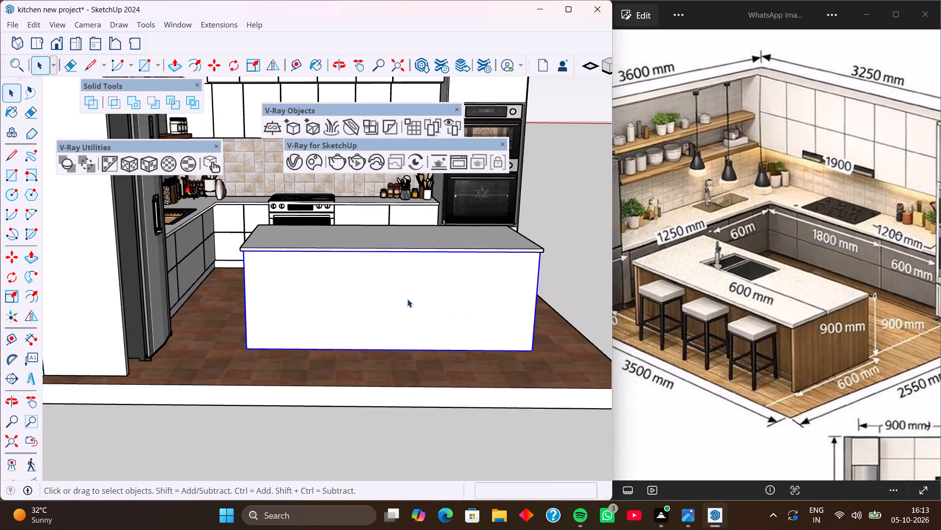
{"action": "scroll", "coordinate": [407, 299], "scroll_direction": "up", "scroll_amount": 5}
{"action": "triple_click", "coordinate": [407, 299]}
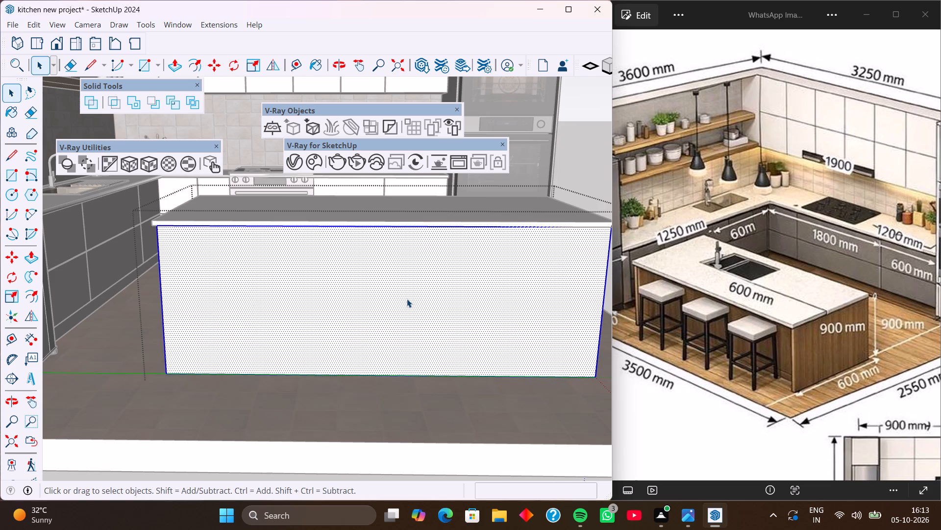
{"action": "left_click", "coordinate": [407, 299]}
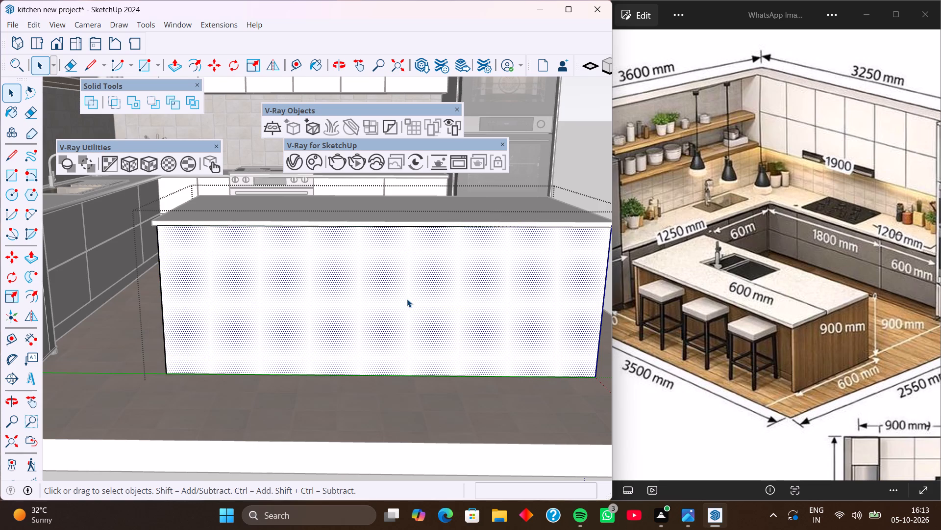
{"action": "key", "text": "f"}
{"action": "left_click", "coordinate": [407, 299]}
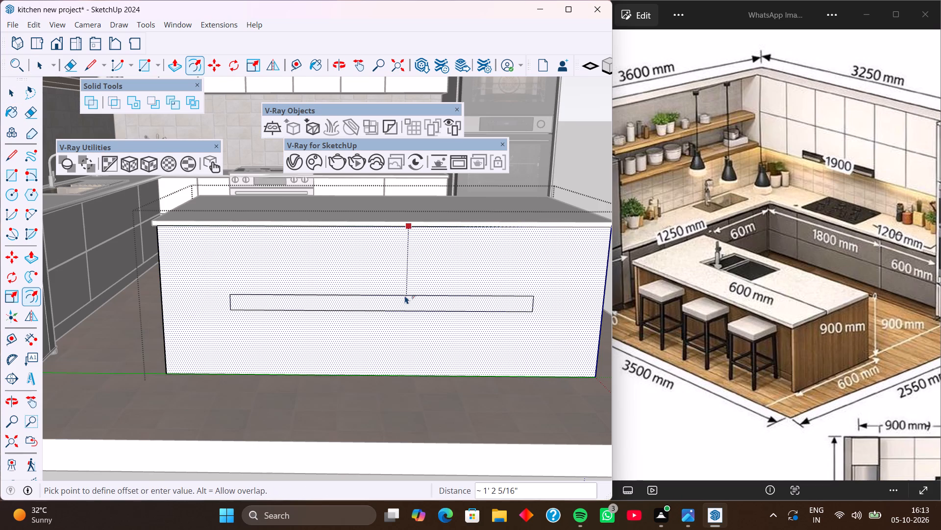
{"action": "key", "text": "1"}
{"action": "key", "text": "Return"}
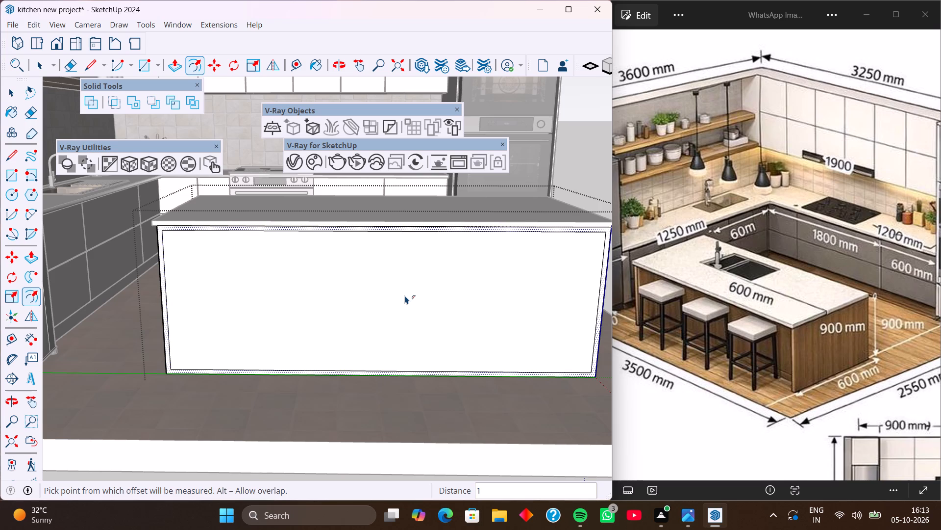
{"action": "key", "text": "space"}
Move the top edge of the offset outline up 1" to the top of the base face.
{"action": "left_click", "coordinate": [396, 229]}
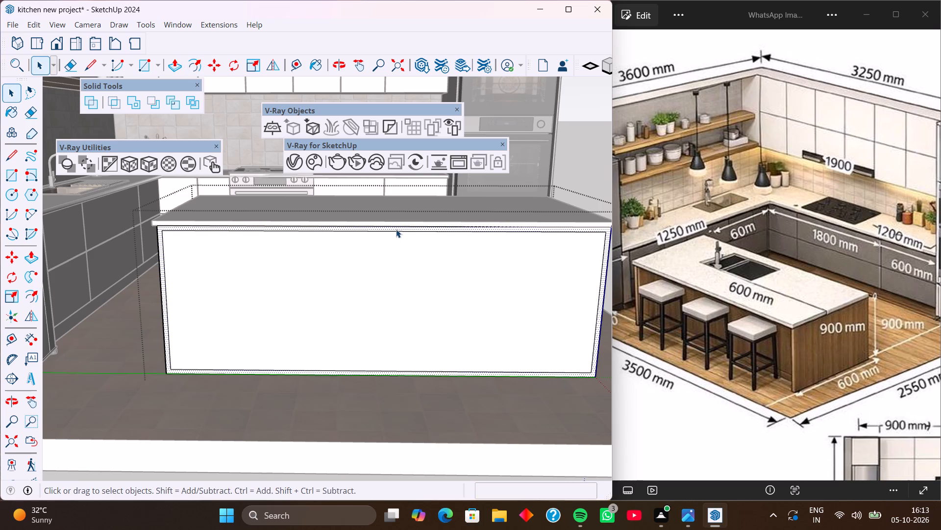
{"action": "left_click", "coordinate": [399, 231]}
{"action": "key", "text": "m"}
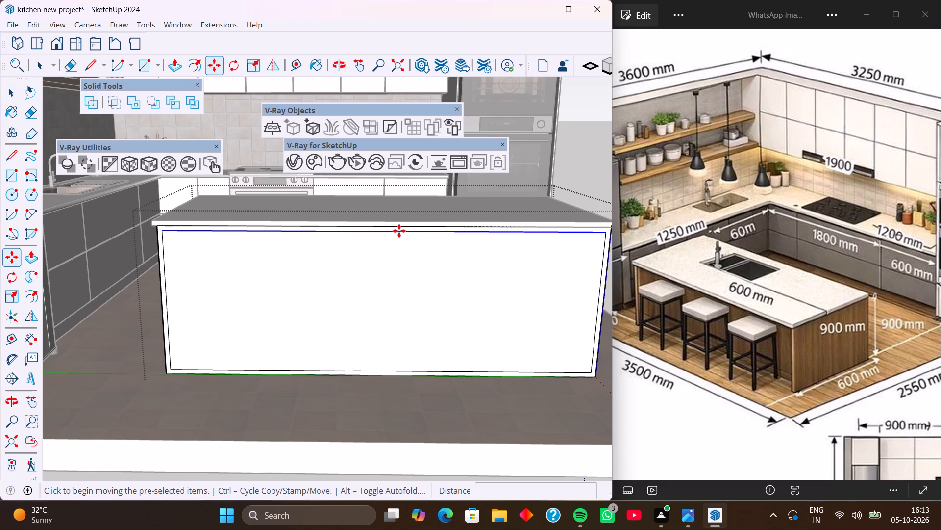
{"action": "middle_click_drag", "start_coordinate": [556, 259], "coordinate": [407, 283]}
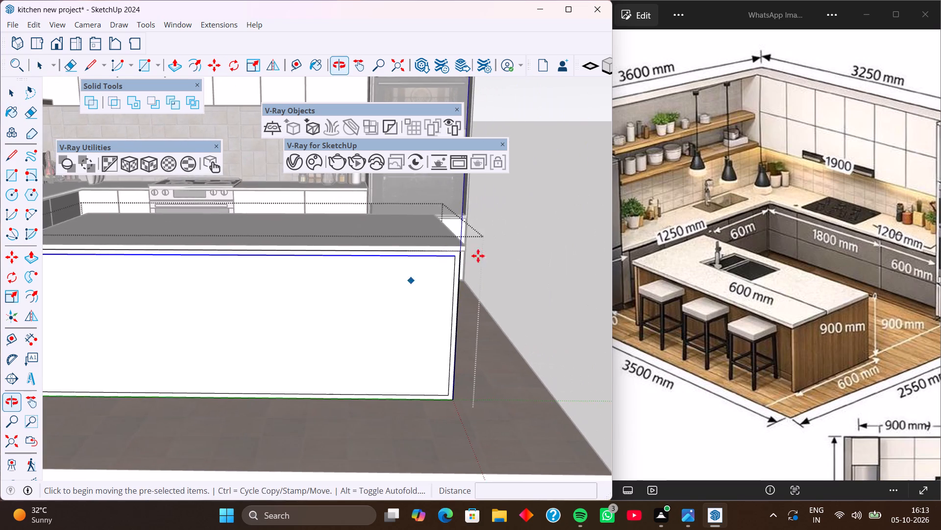
{"action": "scroll", "coordinate": [491, 251], "scroll_direction": "up", "scroll_amount": 3}
{"action": "scroll", "coordinate": [437, 275], "scroll_direction": "up", "scroll_amount": 3}
{"action": "left_click", "coordinate": [447, 251]}
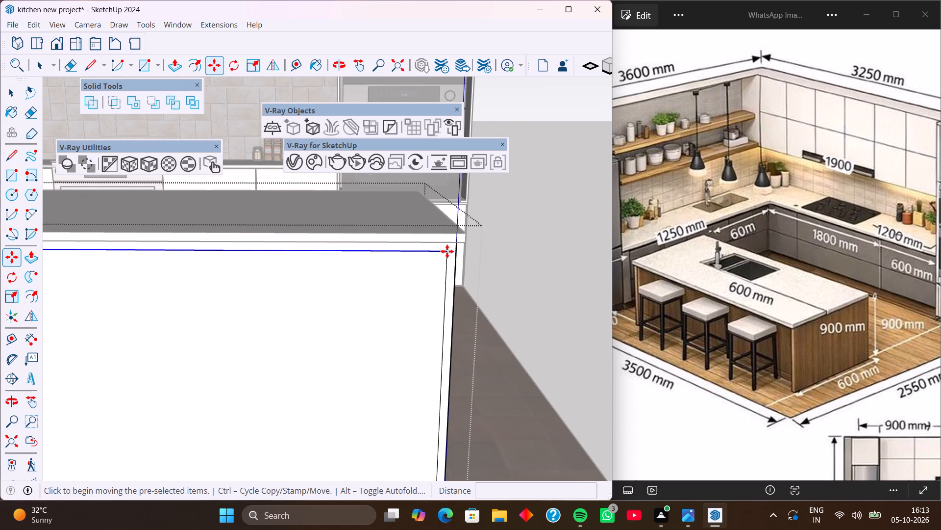
{"action": "left_click", "coordinate": [447, 241]}
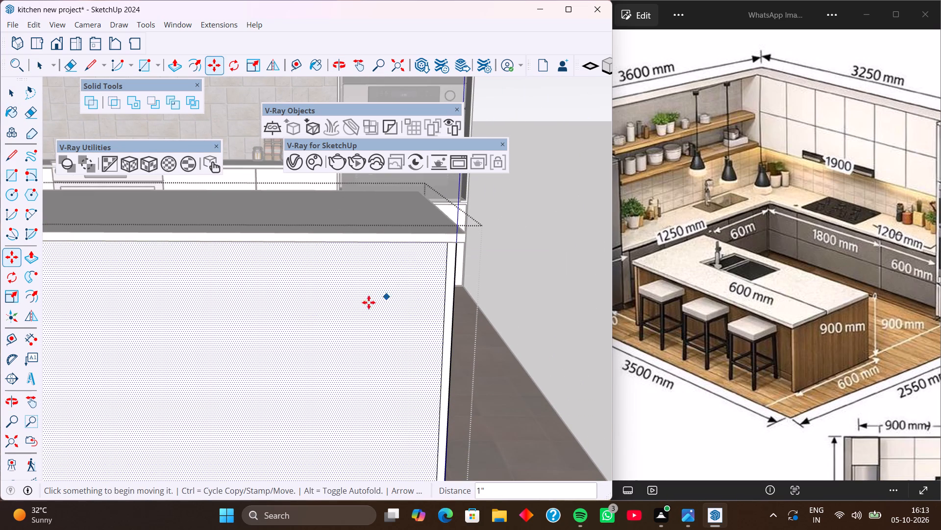
Move the bottom edge of the offset outline down 1" to the bottom of the base face.
{"action": "scroll", "coordinate": [333, 315], "scroll_direction": "down", "scroll_amount": 8}
{"action": "middle_click_drag", "start_coordinate": [305, 341], "coordinate": [389, 217], "text": "shift"}
{"action": "key", "text": "space"}
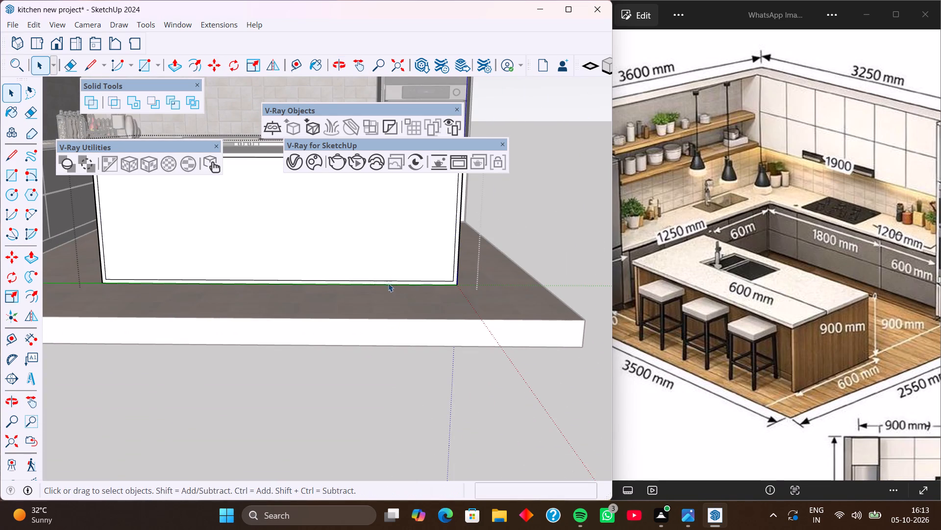
{"action": "left_click", "coordinate": [390, 280]}
{"action": "middle_click_drag", "start_coordinate": [404, 280], "coordinate": [374, 302]}
{"action": "key", "text": "m"}
{"action": "scroll", "coordinate": [401, 315], "scroll_direction": "up", "scroll_amount": 4}
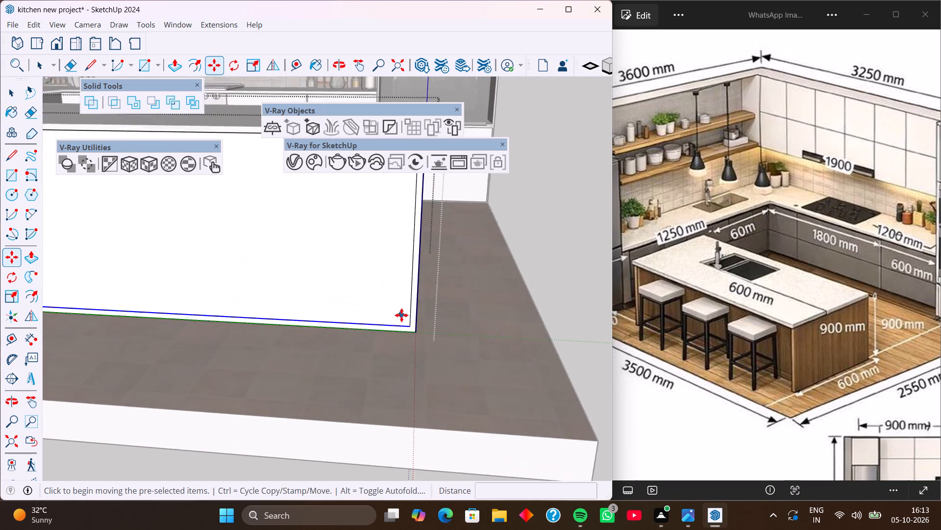
{"action": "scroll", "coordinate": [401, 315], "scroll_direction": "up", "scroll_amount": 8}
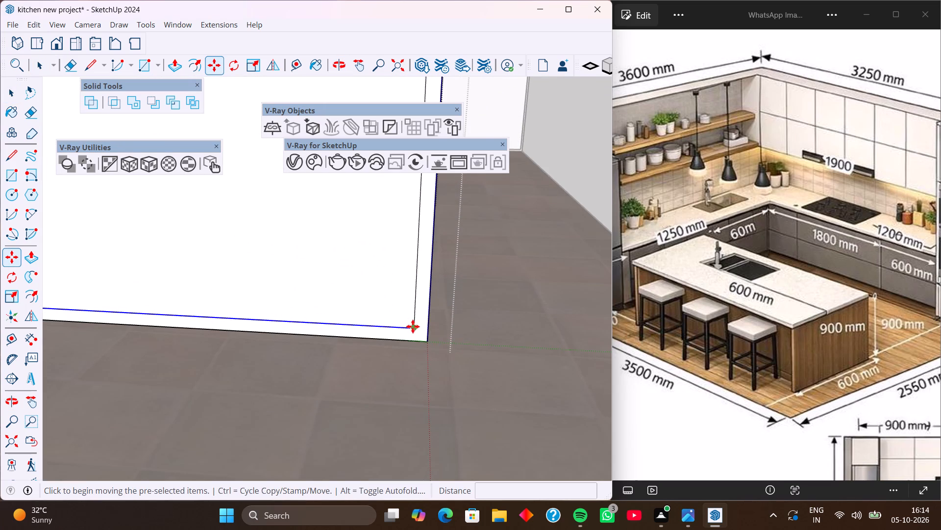
{"action": "left_click", "coordinate": [413, 326]}
{"action": "left_click", "coordinate": [415, 339]}
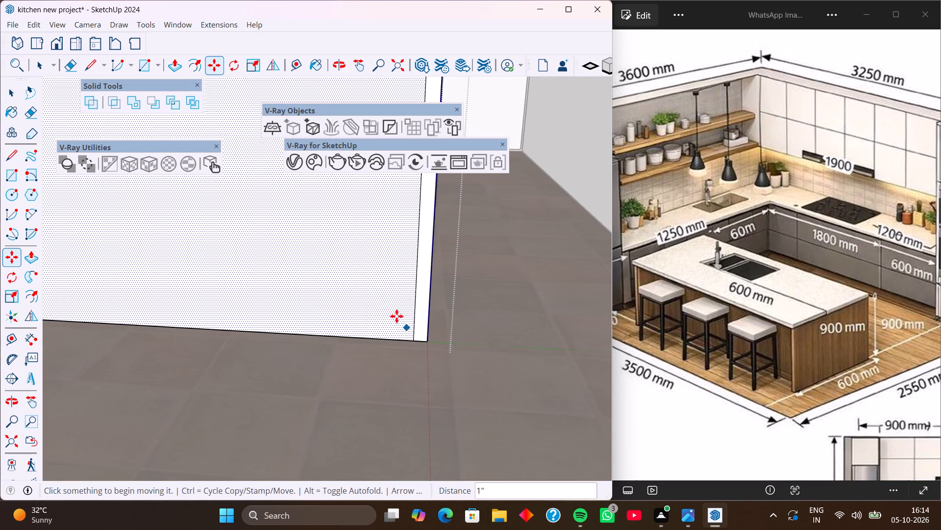
Push/Pull the panel between the two side strips inward 1', and change that recess distance to 9".
{"action": "key", "text": "p"}
{"action": "left_click", "coordinate": [362, 292]}
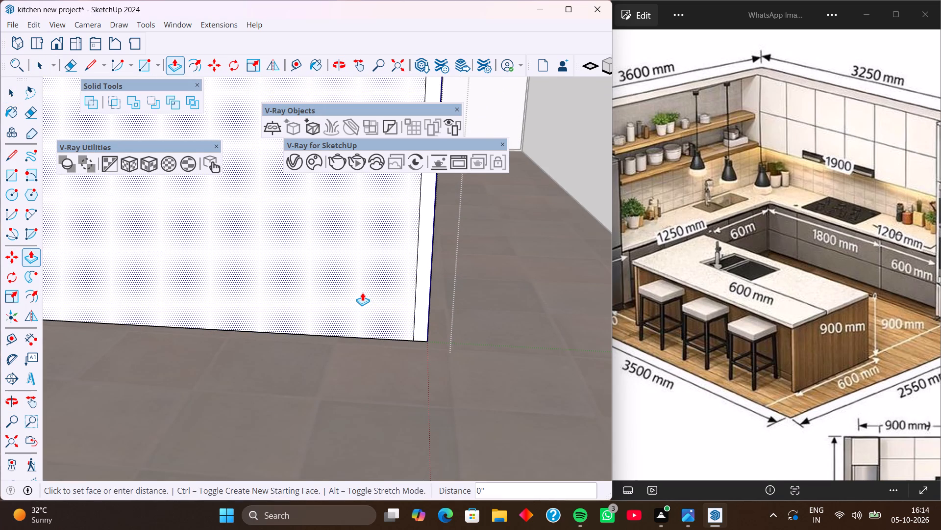
{"action": "scroll", "coordinate": [362, 279], "scroll_direction": "down", "scroll_amount": 8}
{"action": "middle_click_drag", "start_coordinate": [362, 279], "coordinate": [475, 297]}
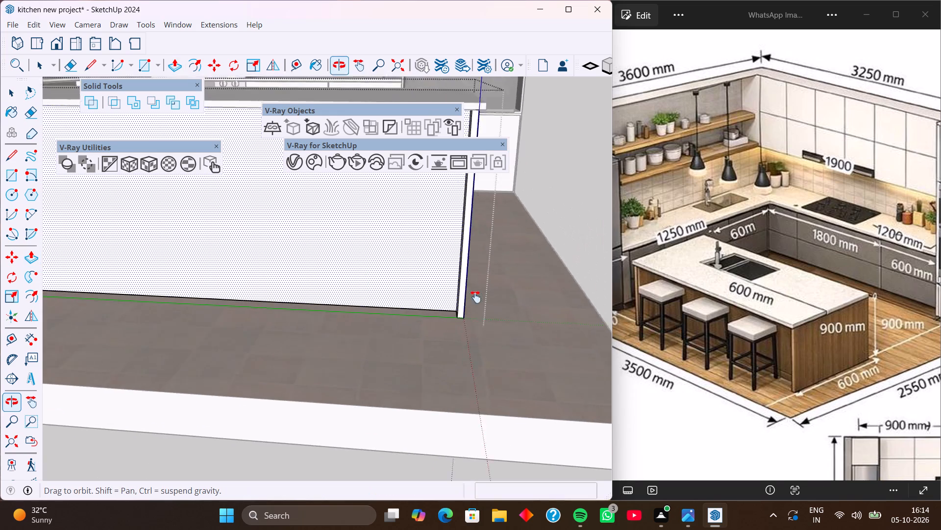
{"action": "middle_click_drag", "start_coordinate": [475, 297], "coordinate": [590, 310]}
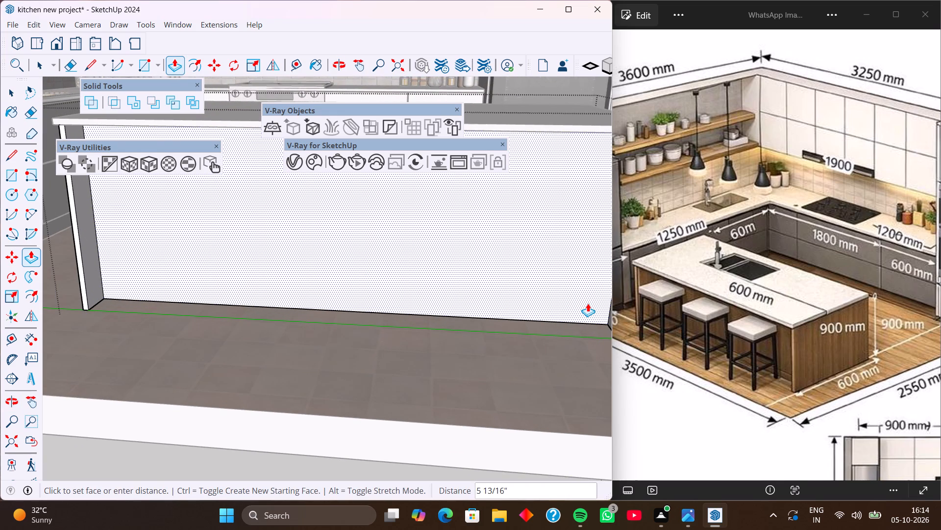
{"action": "type", "text": "1'"}
{"action": "key", "text": "Return"}
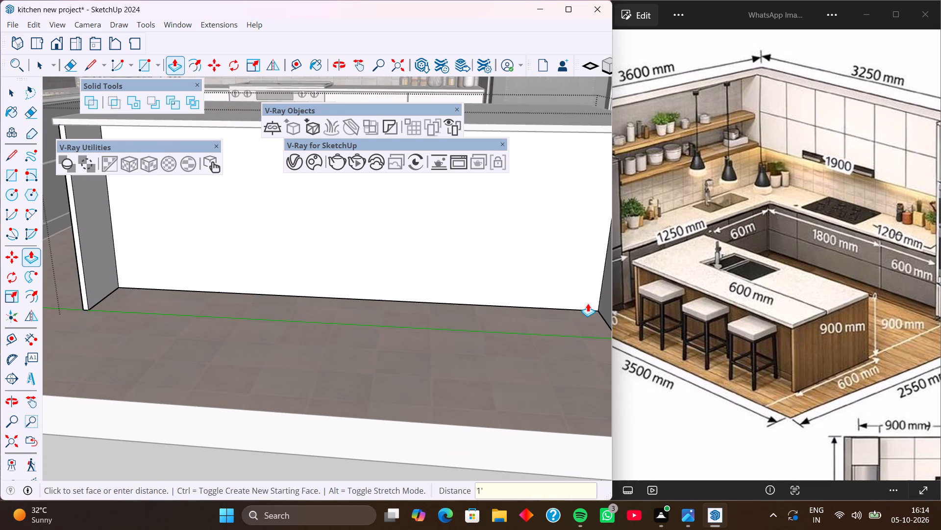
{"action": "key", "text": "9"}
{"action": "key", "text": "Return"}
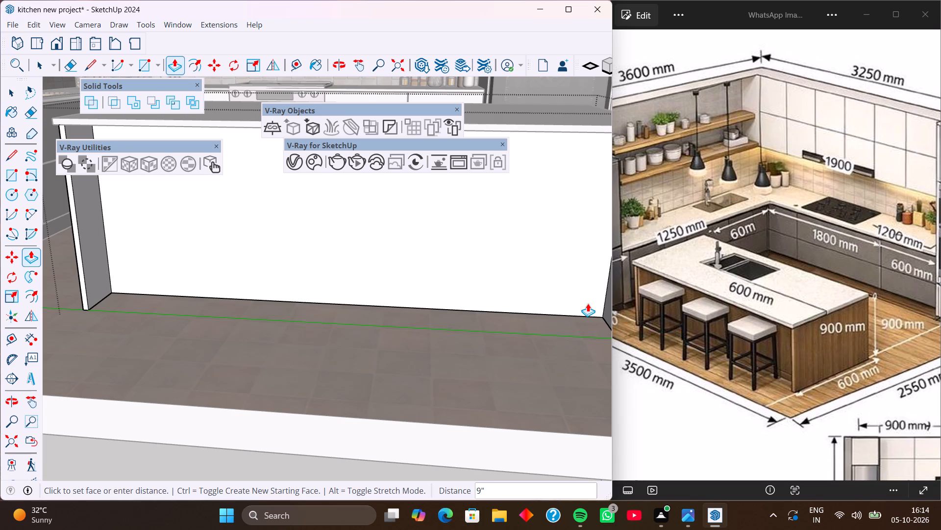
Push/Pull the recessed panel inward a further 1', change that distance to 6", and leave the island base group.
{"action": "scroll", "coordinate": [397, 285], "scroll_direction": "down", "scroll_amount": 5}
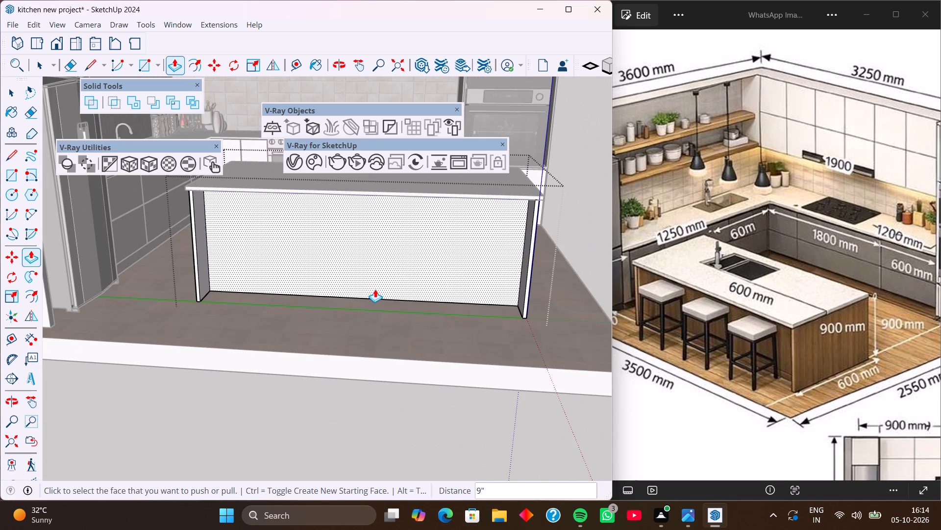
{"action": "key", "text": "space"}
{"action": "middle_click_drag", "start_coordinate": [383, 244], "coordinate": [388, 308]}
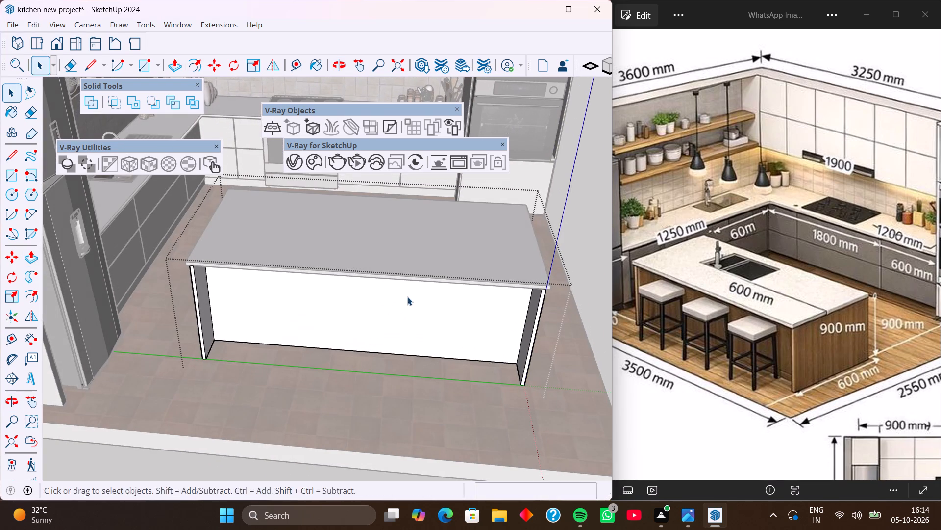
{"action": "middle_click_drag", "start_coordinate": [407, 297], "coordinate": [325, 292]}
{"action": "middle_click_drag", "start_coordinate": [372, 300], "coordinate": [408, 253]}
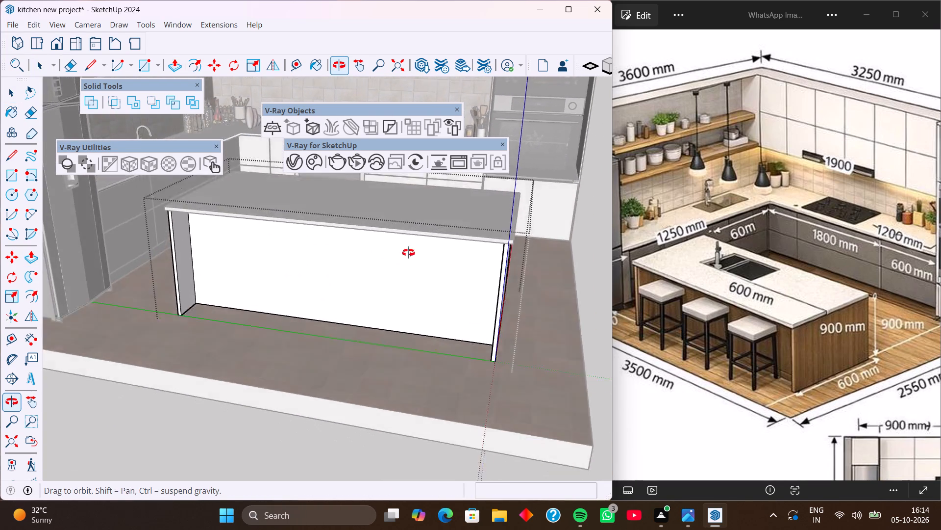
{"action": "middle_click_drag", "start_coordinate": [408, 253], "coordinate": [421, 220]}
{"action": "middle_click_drag", "start_coordinate": [425, 247], "coordinate": [379, 239]}
{"action": "left_click", "coordinate": [379, 239]}
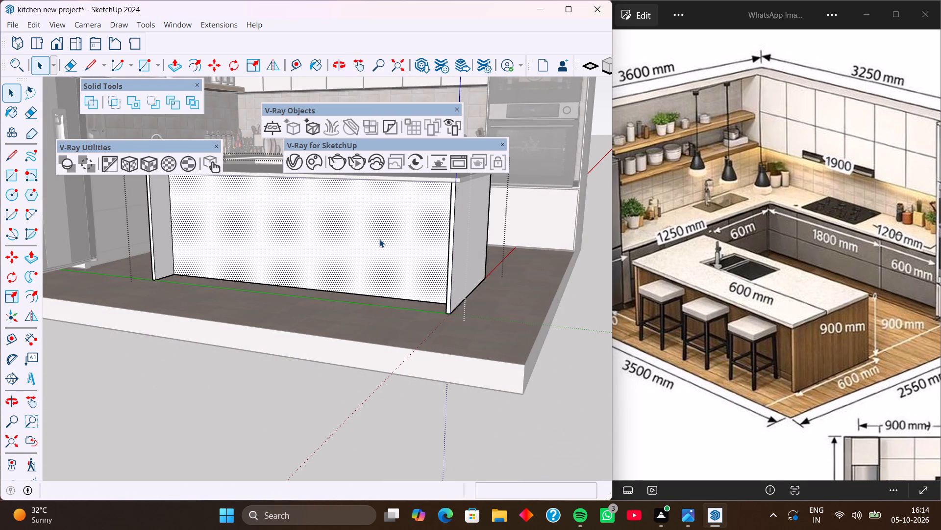
{"action": "key", "text": "p"}
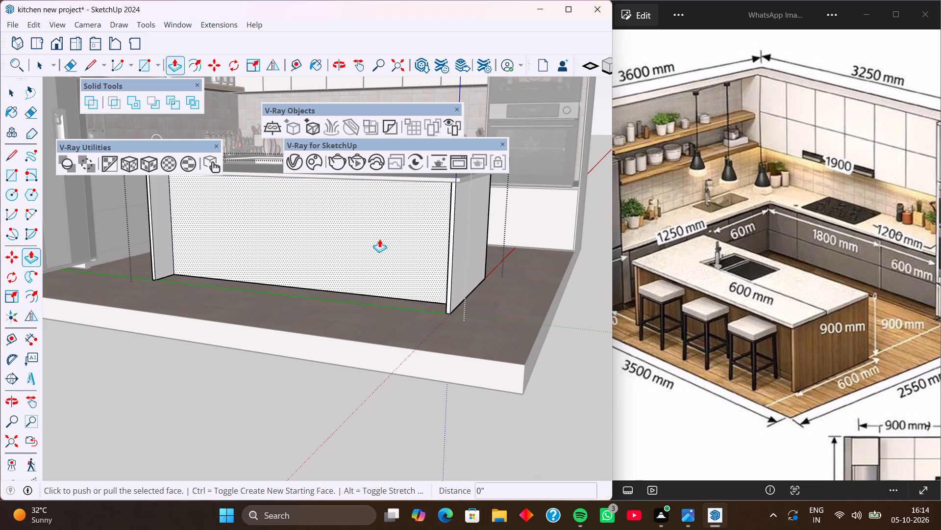
{"action": "left_click", "coordinate": [379, 239]}
{"action": "type", "text": "1'"}
{"action": "key", "text": "Return"}
{"action": "scroll", "coordinate": [394, 226], "scroll_direction": "down", "scroll_amount": 3}
{"action": "middle_click_drag", "start_coordinate": [394, 226], "coordinate": [343, 312]}
{"action": "middle_click_drag", "start_coordinate": [346, 301], "coordinate": [371, 305]}
{"action": "middle_click_drag", "start_coordinate": [371, 305], "coordinate": [406, 271]}
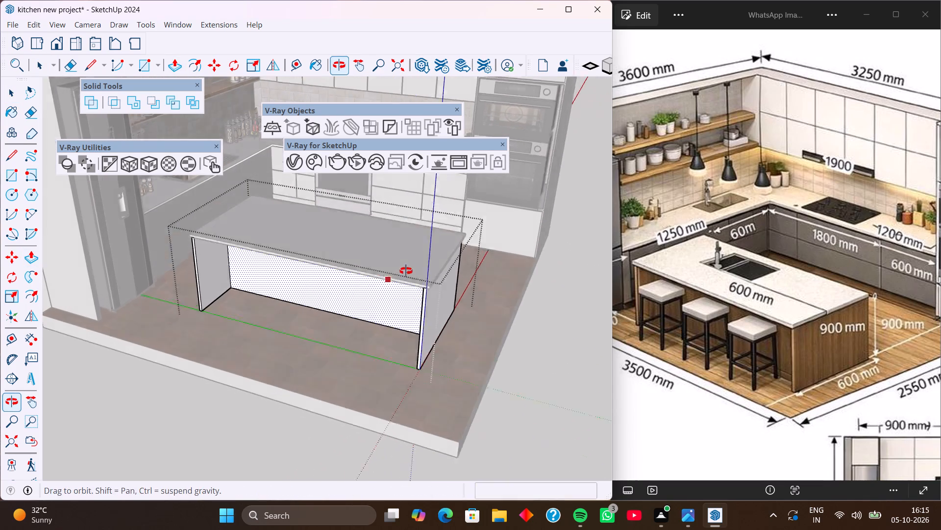
{"action": "middle_click_drag", "start_coordinate": [406, 271], "coordinate": [406, 269]}
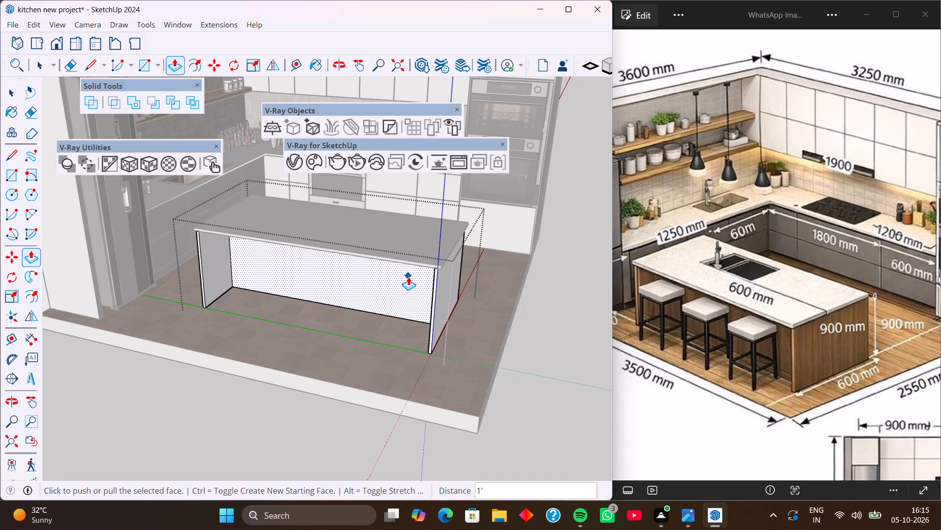
{"action": "key", "text": "6"}
{"action": "key", "text": "Return"}
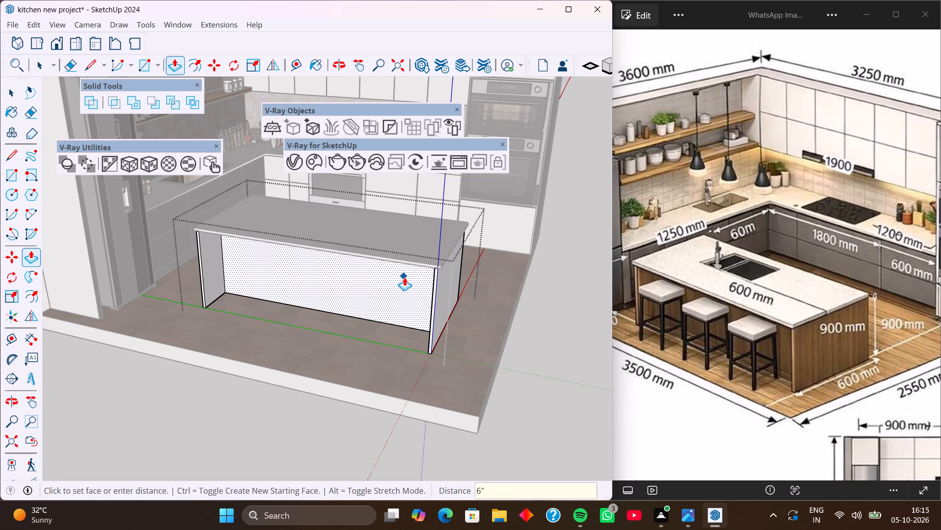
{"action": "key", "text": "space"}
{"action": "scroll", "coordinate": [387, 284], "scroll_direction": "down", "scroll_amount": 2}
{"action": "left_click", "coordinate": [518, 376]}
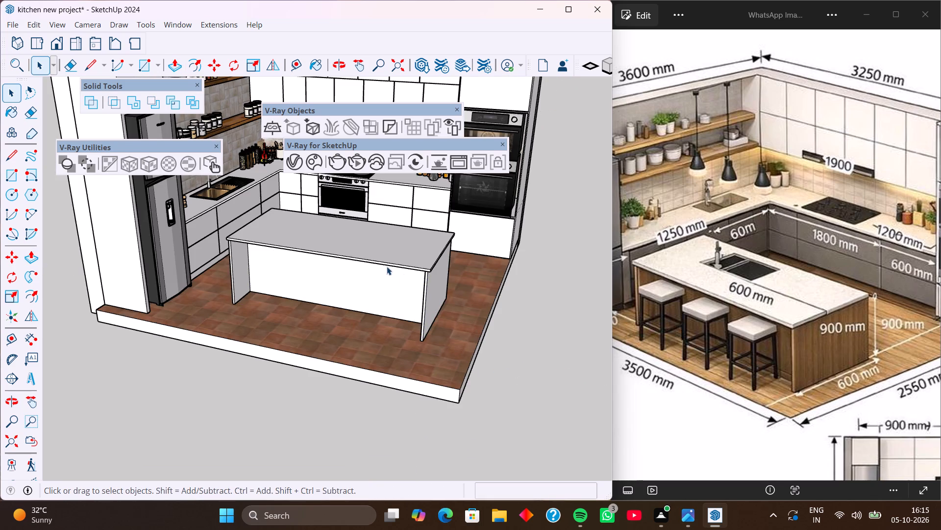
Open 3D Warehouse and replace the search term with "stool" to search for stool models.
{"action": "middle_click_drag", "start_coordinate": [385, 266], "coordinate": [332, 265]}
{"action": "middle_click", "coordinate": [376, 272]}
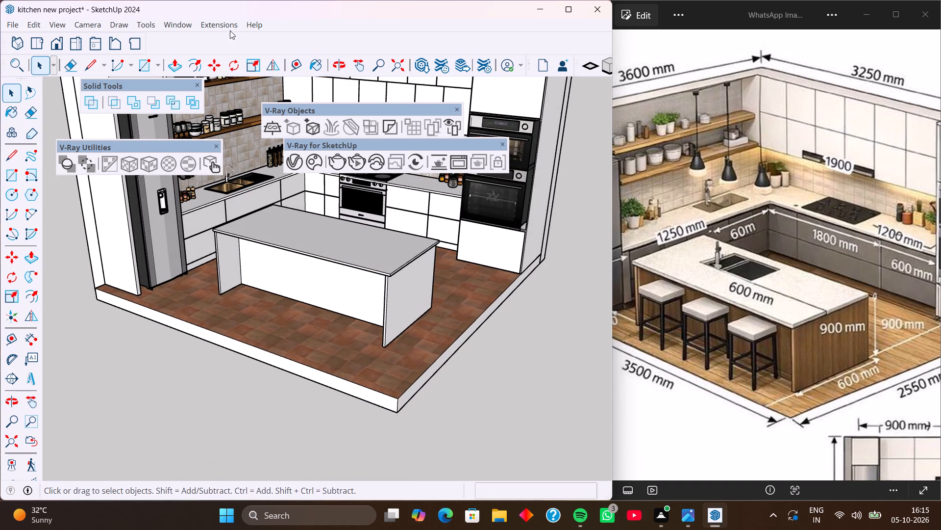
{"action": "left_click", "coordinate": [184, 22]}
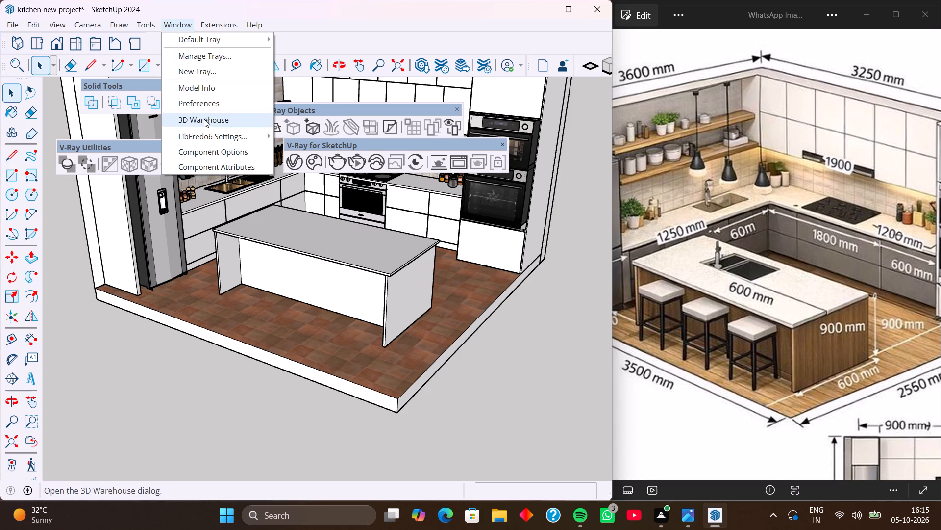
{"action": "left_click", "coordinate": [204, 120]}
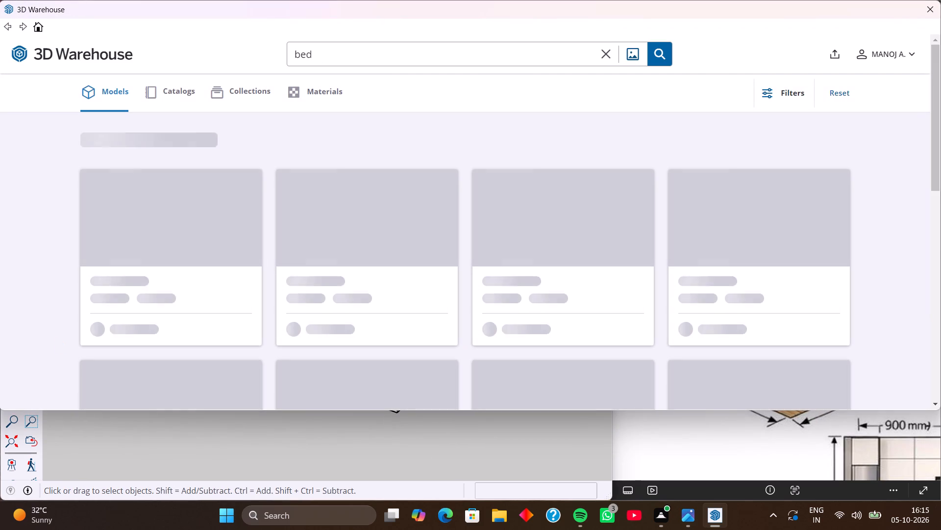
{"action": "left_click", "coordinate": [343, 53]}
{"action": "key", "text": "BackSpace"}
{"action": "key", "text": "BackSpace"}
{"action": "key", "text": "BackSpace"}
{"action": "key", "text": "BackSpace"}
{"action": "key", "text": "BackSpace"}
{"action": "key", "text": "BackSpace"}
{"action": "key", "text": "BackSpace"}
{"action": "key", "text": "BackSpace"}
{"action": "key", "text": "BackSpace"}
{"action": "key", "text": "BackSpace"}
{"action": "key", "text": "BackSpace"}
{"action": "key", "text": "BackSpace"}
{"action": "key", "text": "BackSpace"}
{"action": "key", "text": "BackSpace"}
{"action": "key", "text": "BackSpace"}
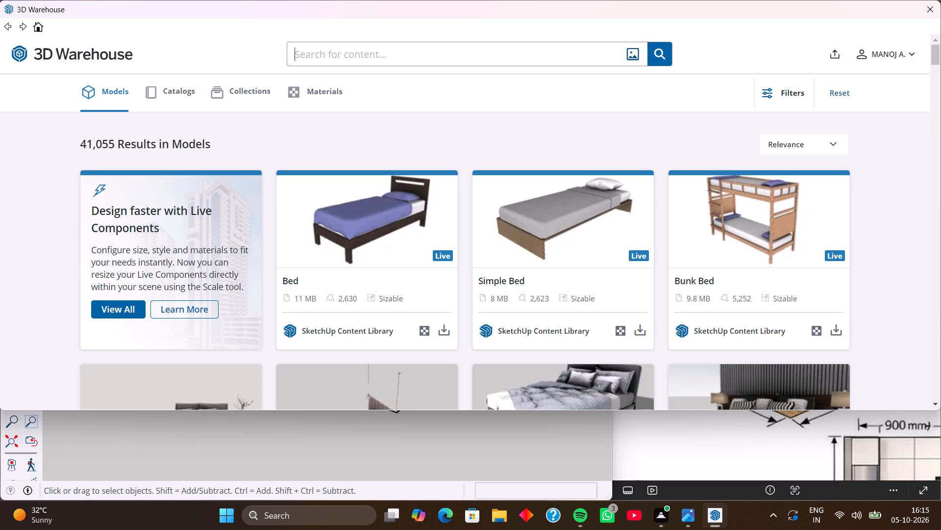
{"action": "type", "text": "st"}
{"action": "type", "text": "oo"}
{"action": "key", "text": "l"}
{"action": "key", "text": "Return"}
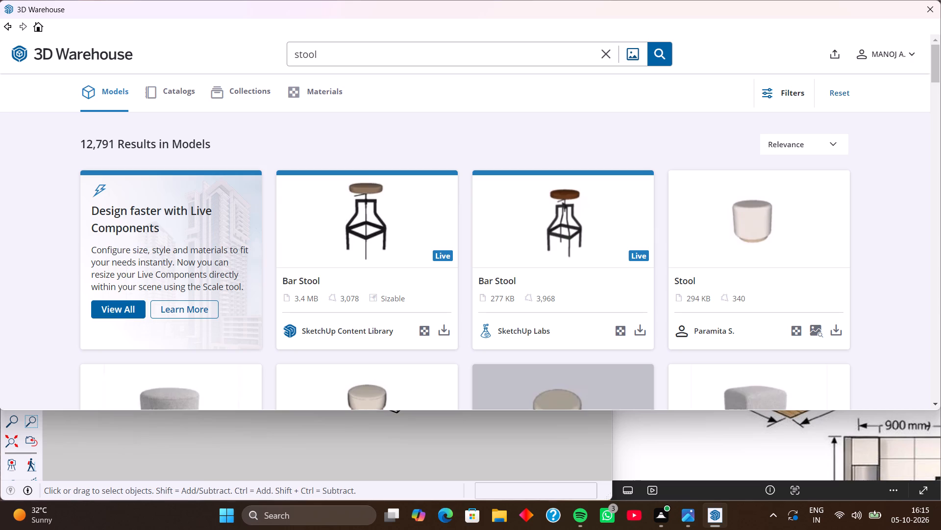
Browse the stool models for a backless bar stool resembling those at the reference image's island.
{"action": "scroll", "coordinate": [309, 94], "scroll_direction": "down", "scroll_amount": 2}
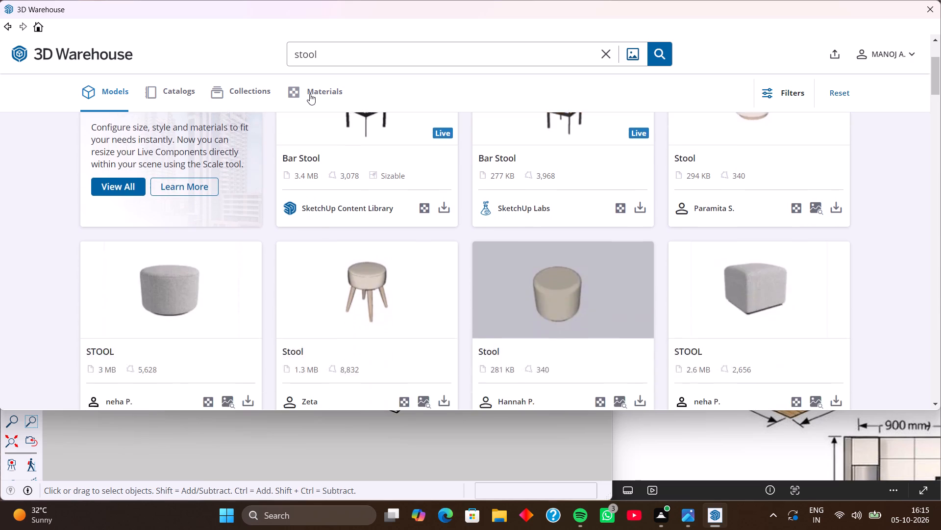
{"action": "scroll", "coordinate": [310, 94], "scroll_direction": "down", "scroll_amount": 1}
{"action": "scroll", "coordinate": [409, 175], "scroll_direction": "down", "scroll_amount": 2}
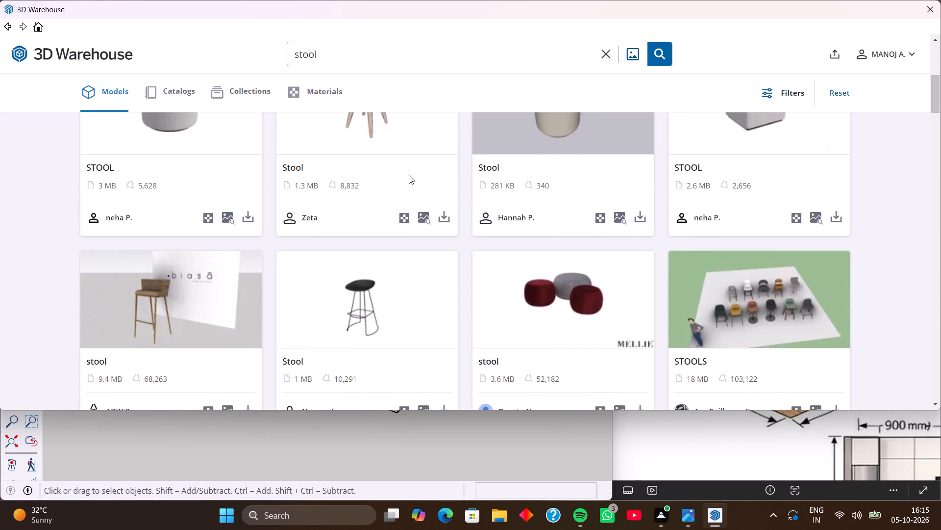
{"action": "scroll", "coordinate": [409, 175], "scroll_direction": "down", "scroll_amount": 6}
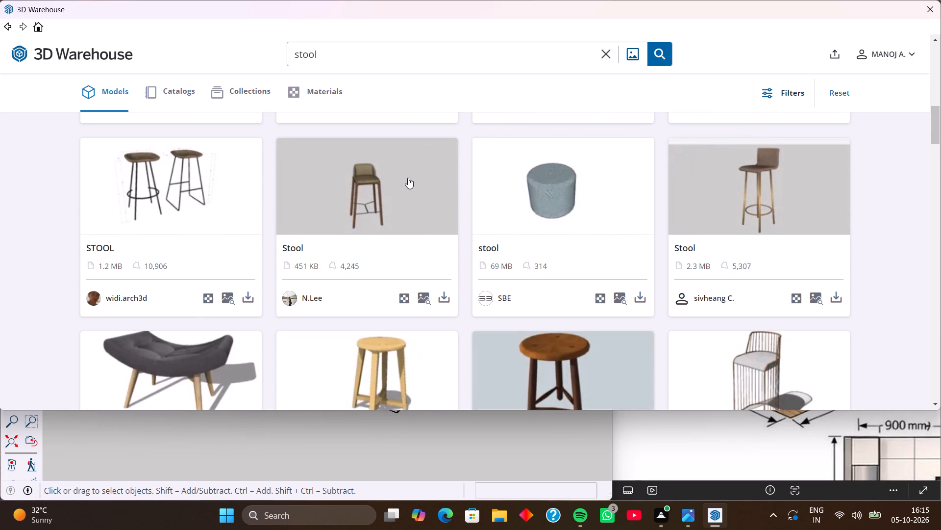
{"action": "scroll", "coordinate": [408, 178], "scroll_direction": "down", "scroll_amount": 4}
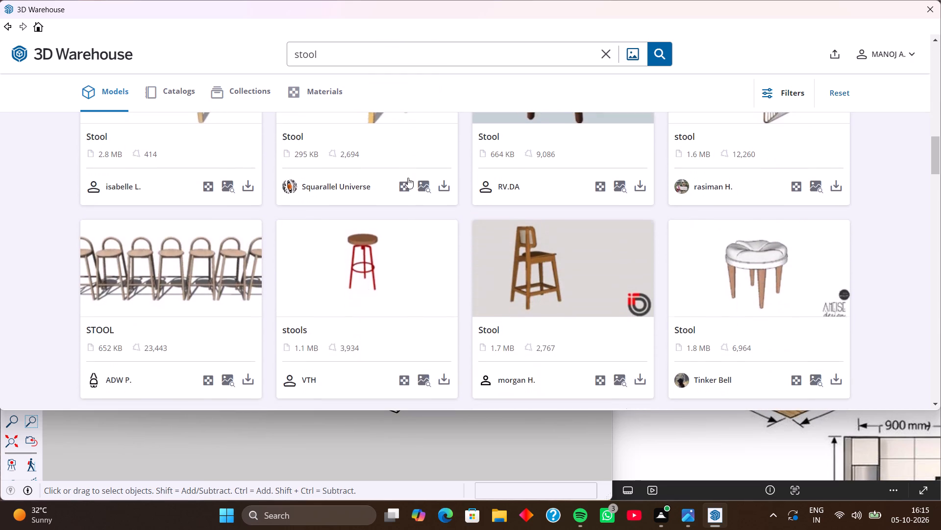
{"action": "scroll", "coordinate": [408, 178], "scroll_direction": "down", "scroll_amount": 4}
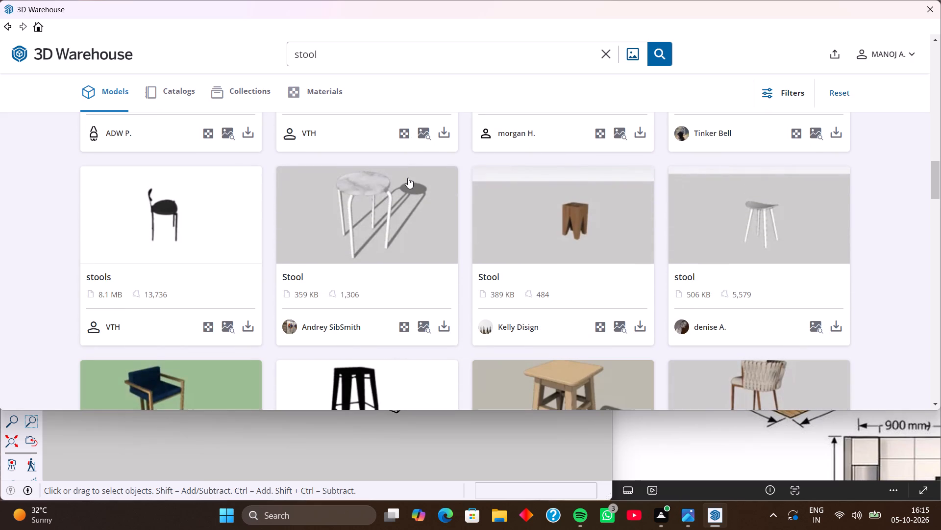
{"action": "scroll", "coordinate": [408, 178], "scroll_direction": "down", "scroll_amount": 5}
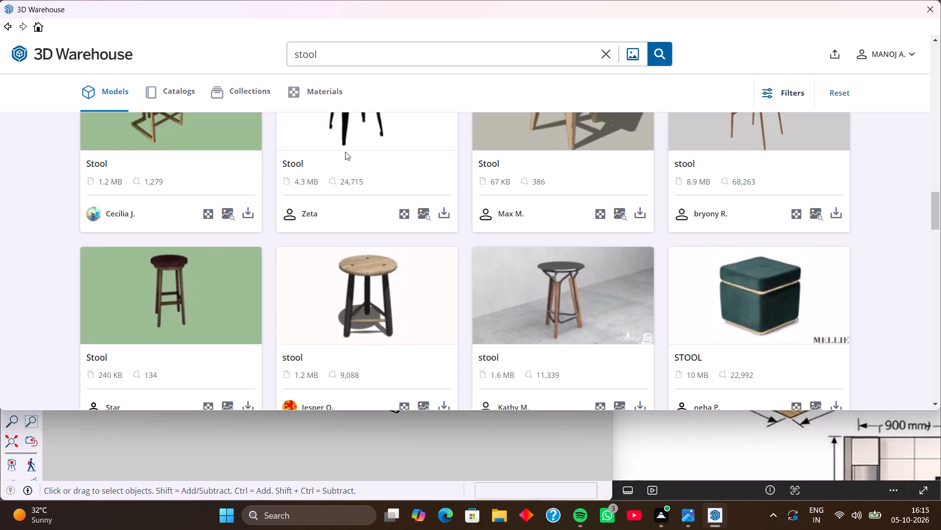
{"action": "scroll", "coordinate": [345, 152], "scroll_direction": "down", "scroll_amount": 5}
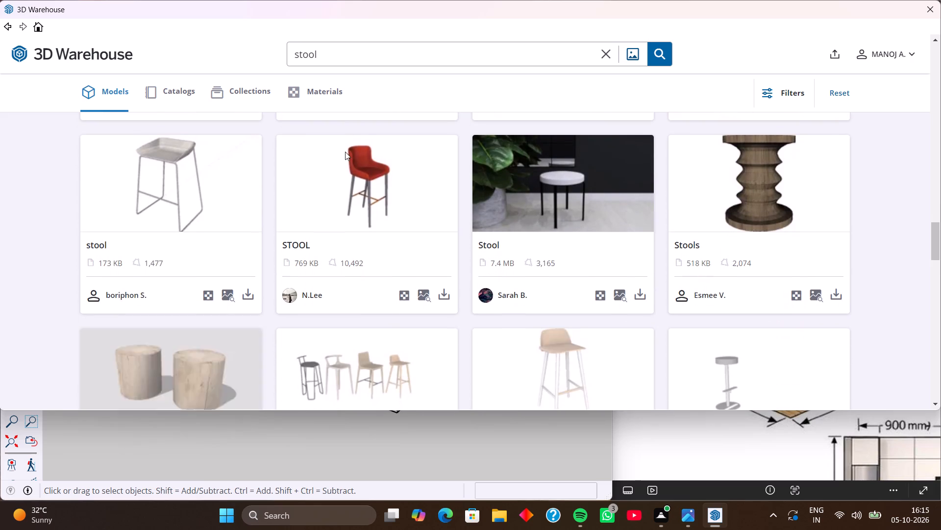
{"action": "scroll", "coordinate": [477, 178], "scroll_direction": "down", "scroll_amount": 3}
{"action": "scroll", "coordinate": [417, 195], "scroll_direction": "down", "scroll_amount": 1}
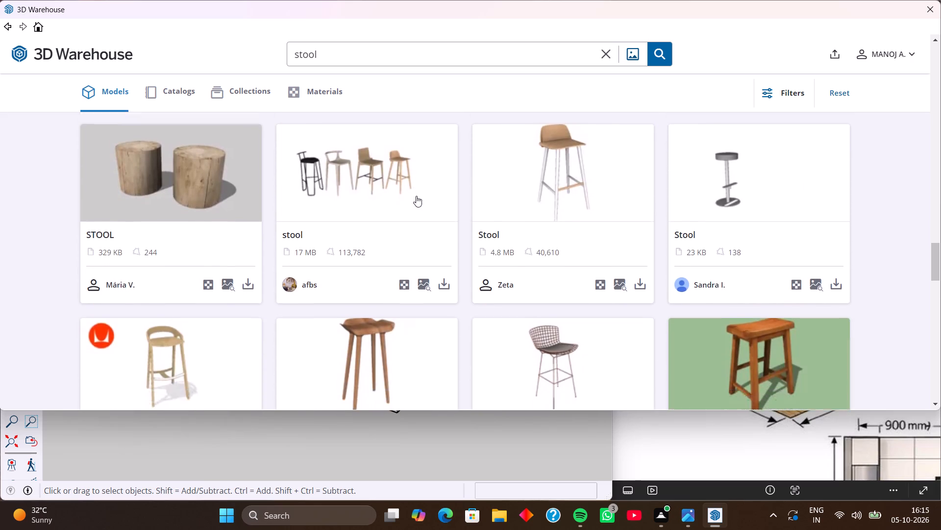
{"action": "scroll", "coordinate": [416, 196], "scroll_direction": "down", "scroll_amount": 7}
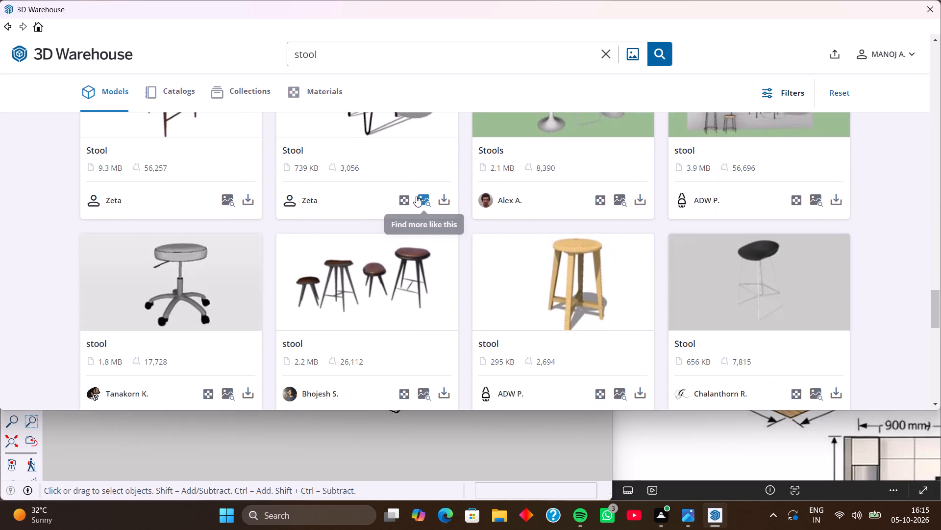
{"action": "scroll", "coordinate": [423, 243], "scroll_direction": "down", "scroll_amount": 4}
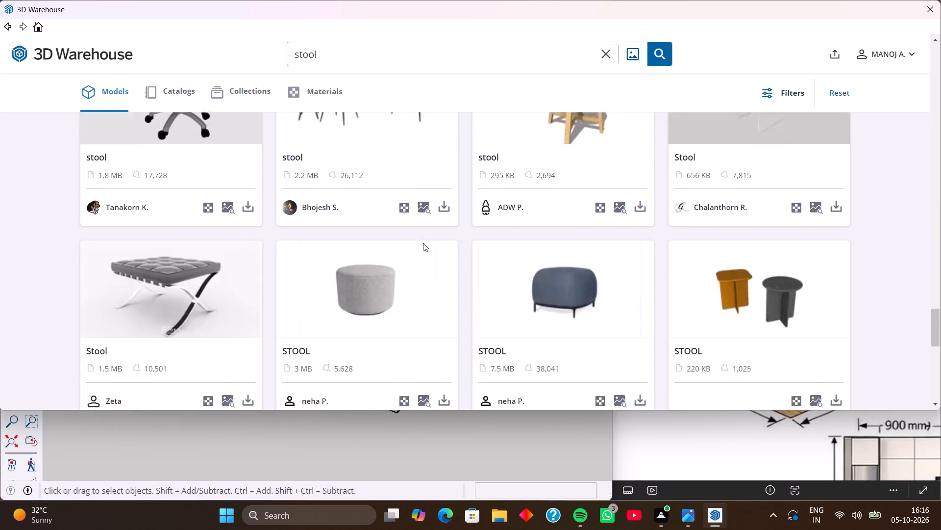
{"action": "scroll", "coordinate": [423, 243], "scroll_direction": "down", "scroll_amount": 7}
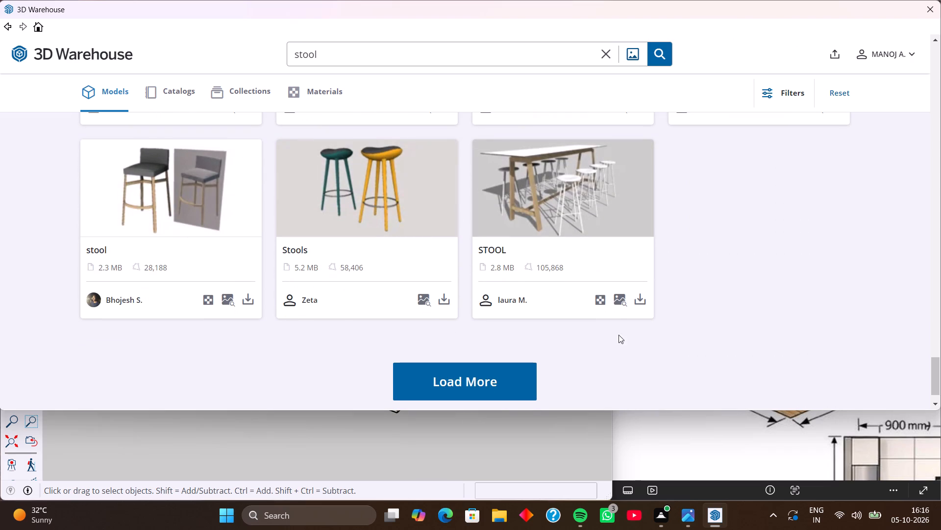
Load more stool results and browse them for a backless, square-seated bar stool like those in the reference image.
{"action": "left_click", "coordinate": [677, 434]}
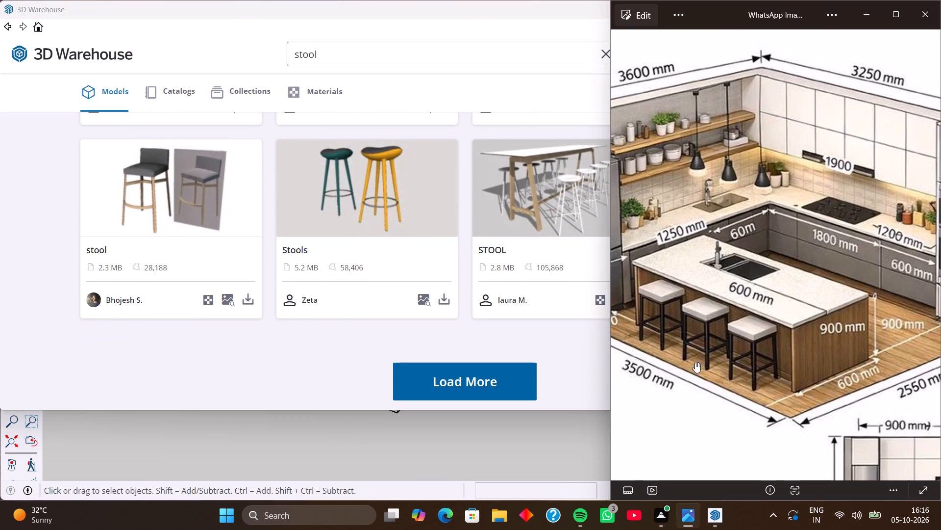
{"action": "left_click", "coordinate": [496, 383]}
{"action": "left_click", "coordinate": [722, 443]}
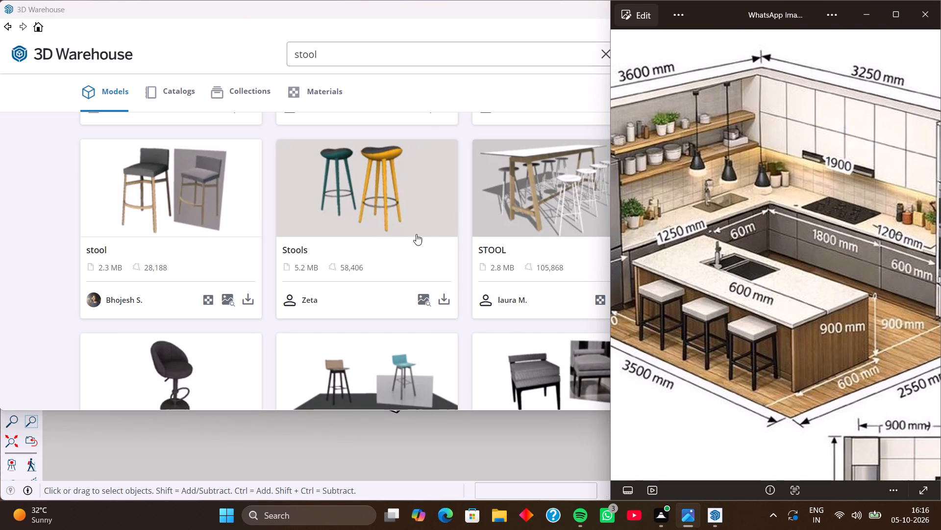
{"action": "scroll", "coordinate": [379, 226], "scroll_direction": "down", "scroll_amount": 2}
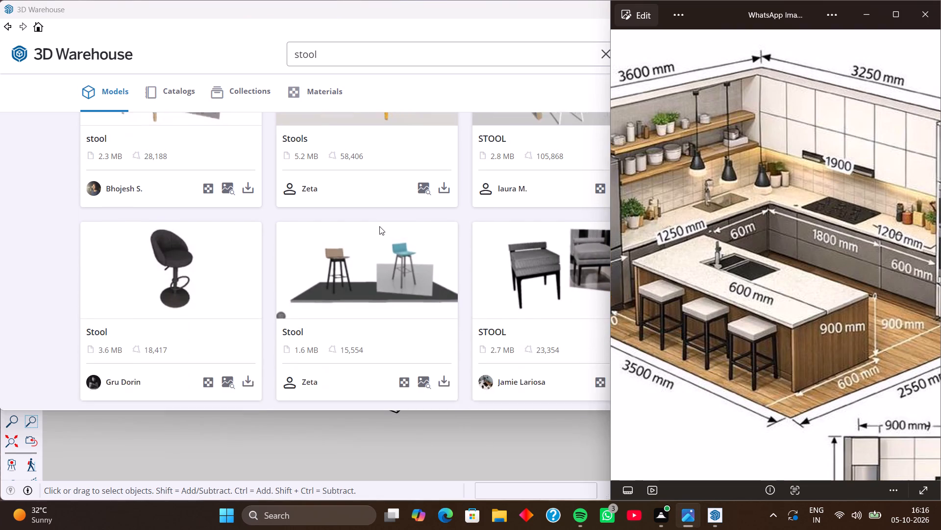
{"action": "scroll", "coordinate": [379, 226], "scroll_direction": "down", "scroll_amount": 3}
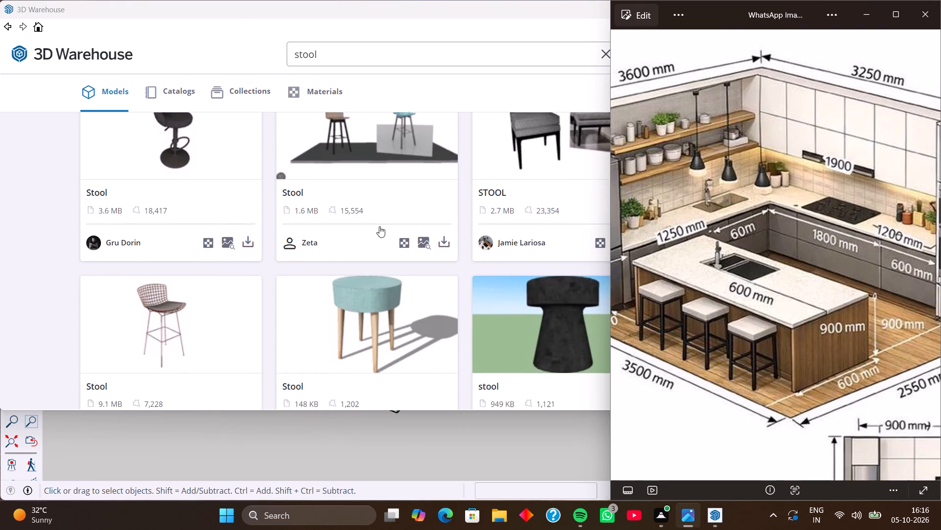
{"action": "scroll", "coordinate": [379, 226], "scroll_direction": "down", "scroll_amount": 2}
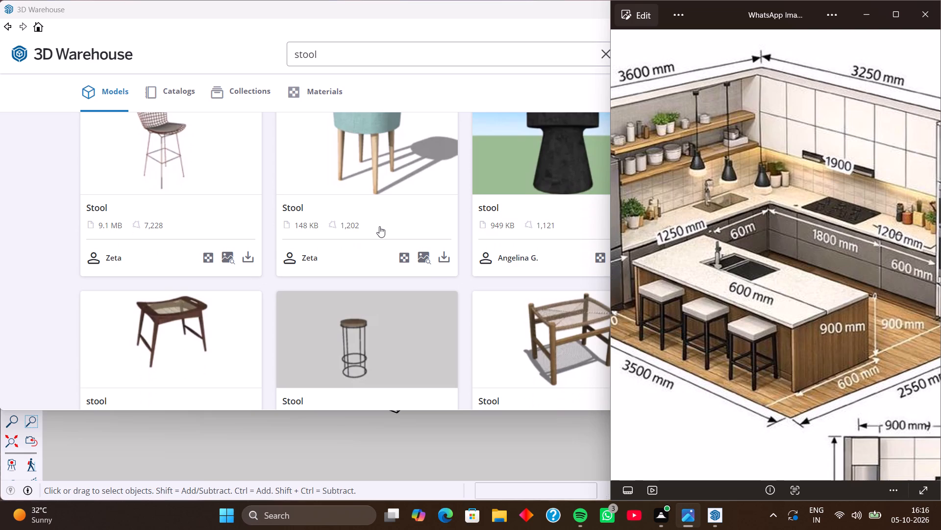
{"action": "scroll", "coordinate": [379, 226], "scroll_direction": "down", "scroll_amount": 2}
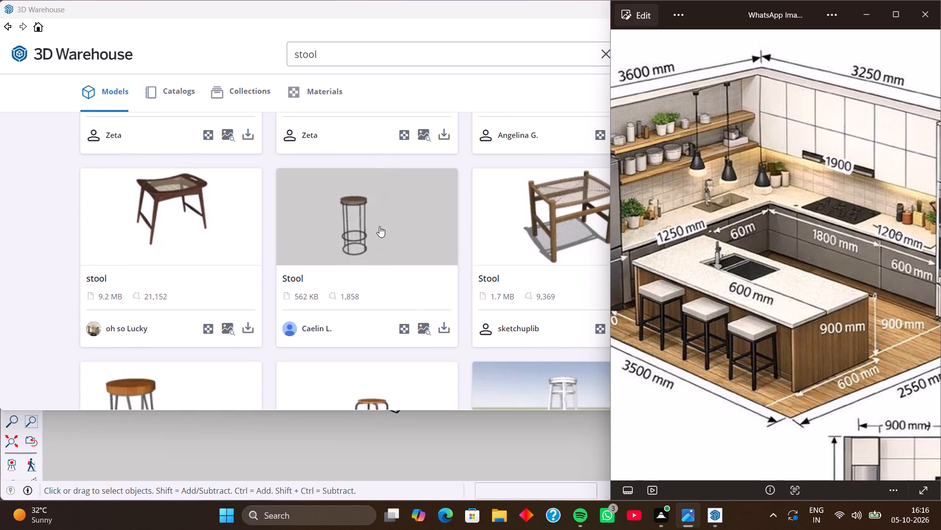
{"action": "scroll", "coordinate": [379, 226], "scroll_direction": "down", "scroll_amount": 4}
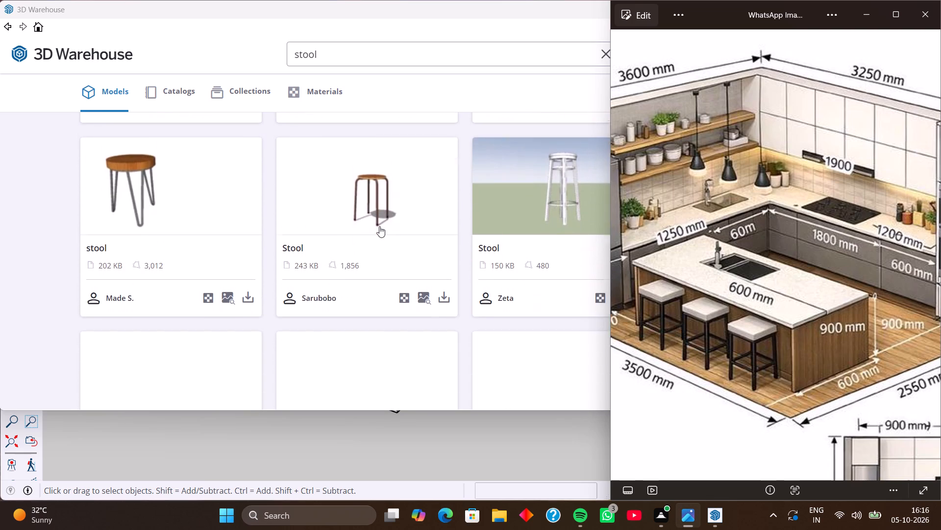
{"action": "scroll", "coordinate": [379, 226], "scroll_direction": "down", "scroll_amount": 2}
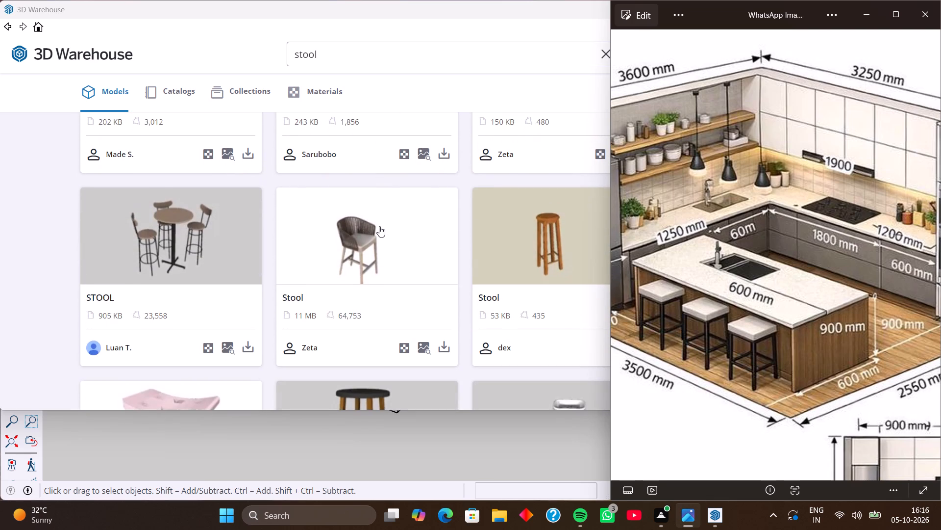
{"action": "scroll", "coordinate": [379, 226], "scroll_direction": "down", "scroll_amount": 2}
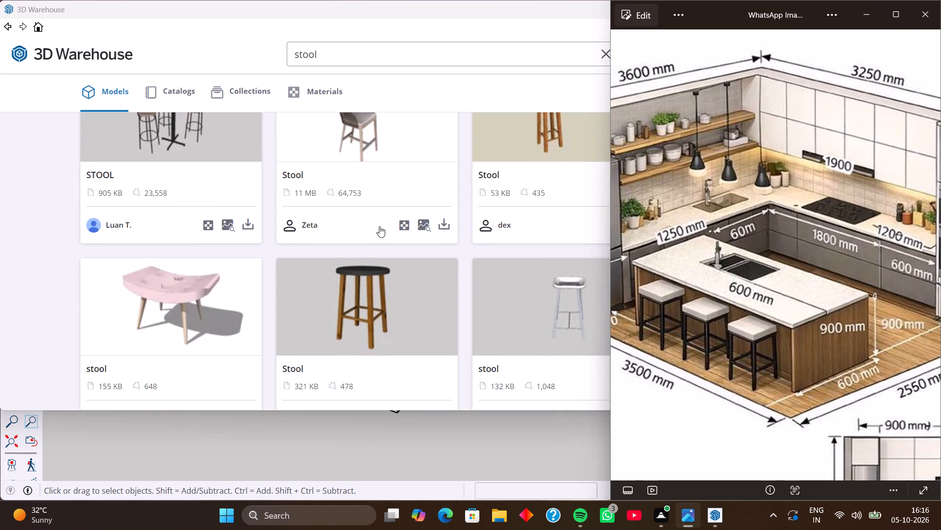
{"action": "scroll", "coordinate": [379, 226], "scroll_direction": "down", "scroll_amount": 2}
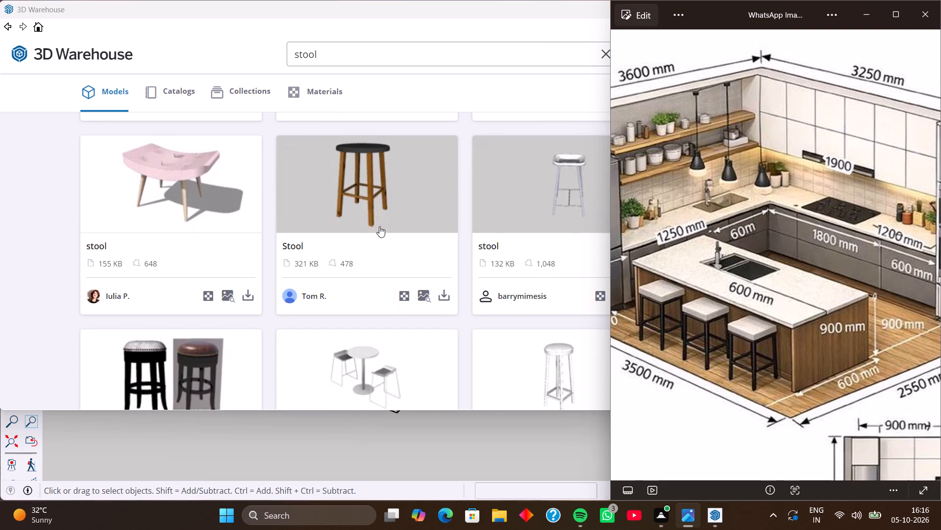
{"action": "scroll", "coordinate": [379, 226], "scroll_direction": "down", "scroll_amount": 6}
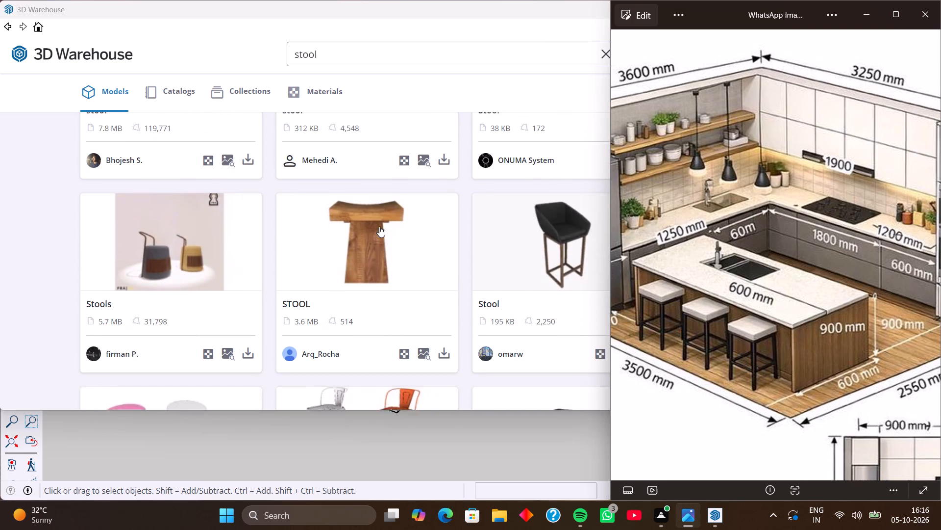
{"action": "scroll", "coordinate": [379, 226], "scroll_direction": "down", "scroll_amount": 3}
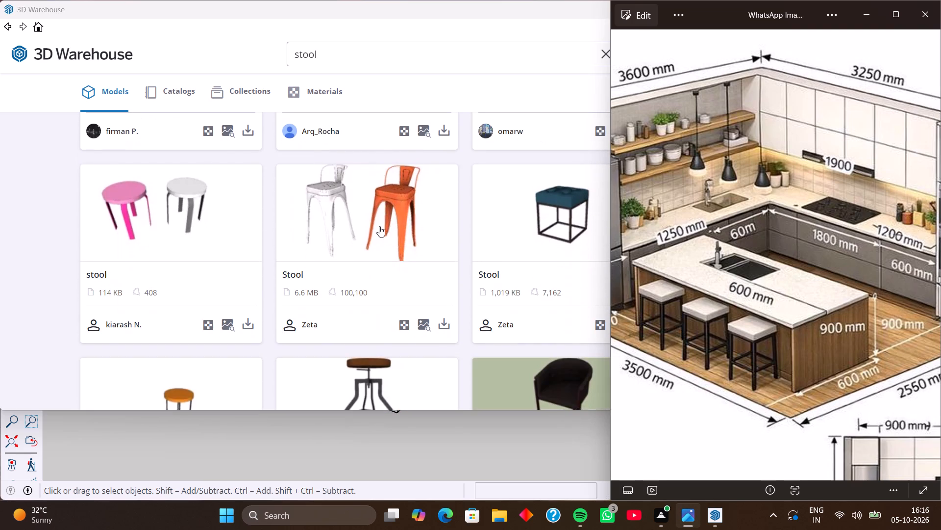
{"action": "scroll", "coordinate": [379, 226], "scroll_direction": "down", "scroll_amount": 2}
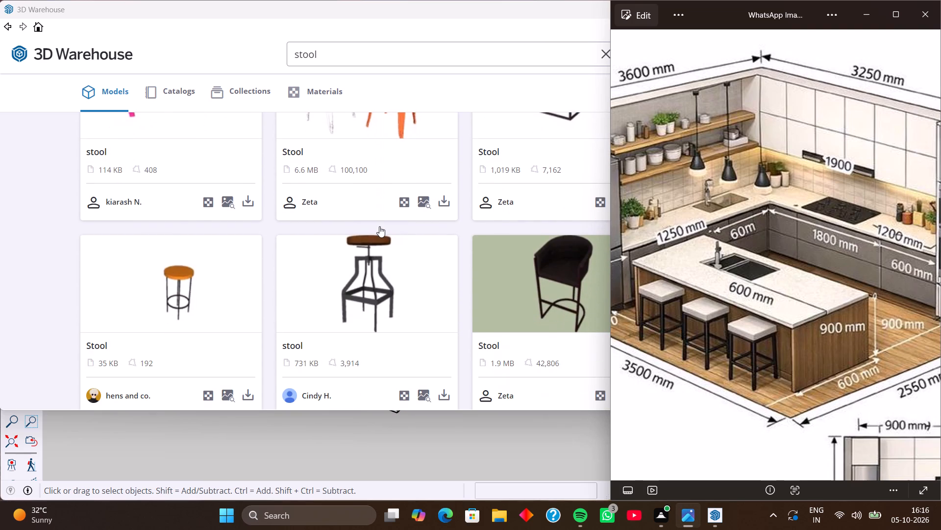
{"action": "scroll", "coordinate": [379, 226], "scroll_direction": "down", "scroll_amount": 3}
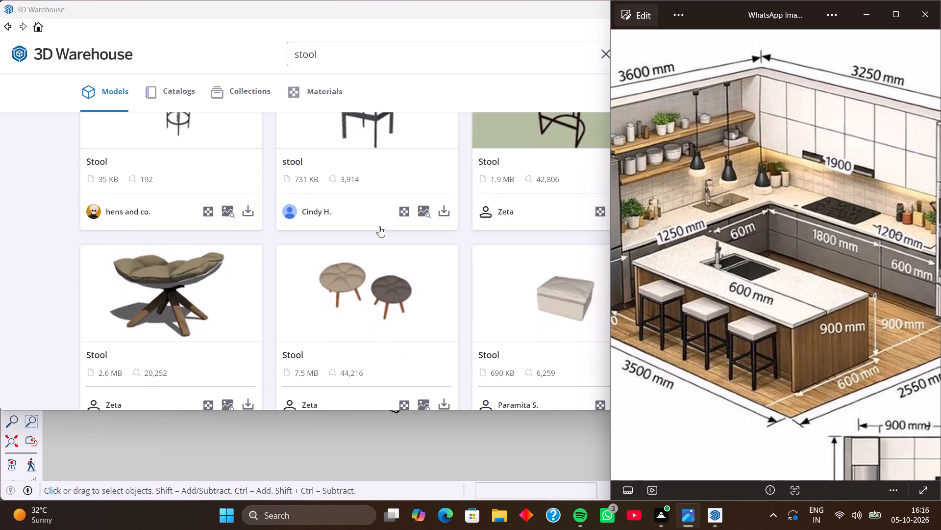
{"action": "scroll", "coordinate": [379, 226], "scroll_direction": "down", "scroll_amount": 6}
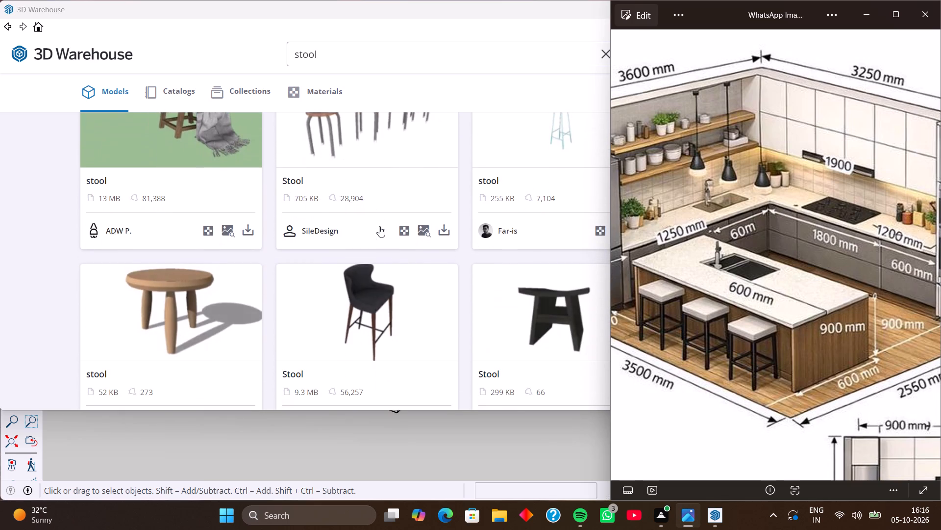
{"action": "scroll", "coordinate": [379, 226], "scroll_direction": "down", "scroll_amount": 5}
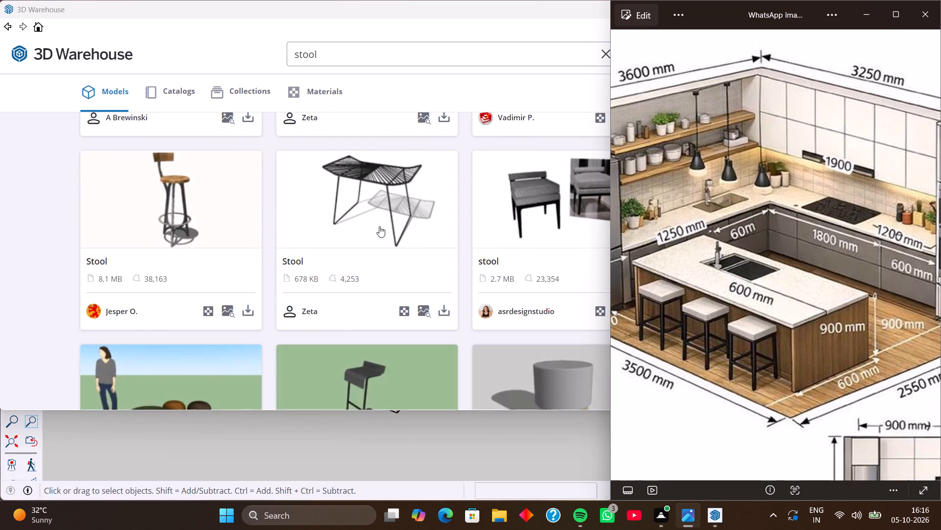
{"action": "scroll", "coordinate": [379, 226], "scroll_direction": "down", "scroll_amount": 7}
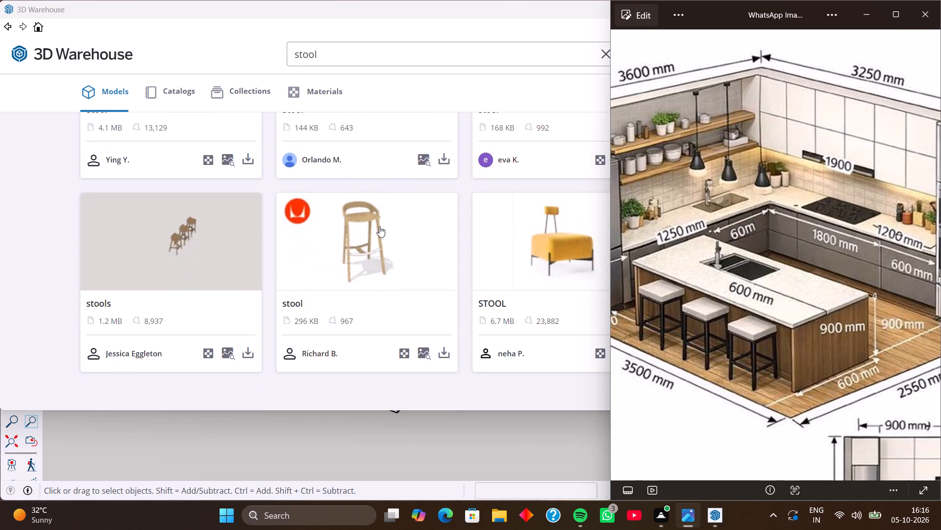
{"action": "scroll", "coordinate": [379, 226], "scroll_direction": "down", "scroll_amount": 2}
Load another batch of stool results and examine them for a four-legged backless bar stool with a padded square seat.
{"action": "left_click", "coordinate": [455, 348]}
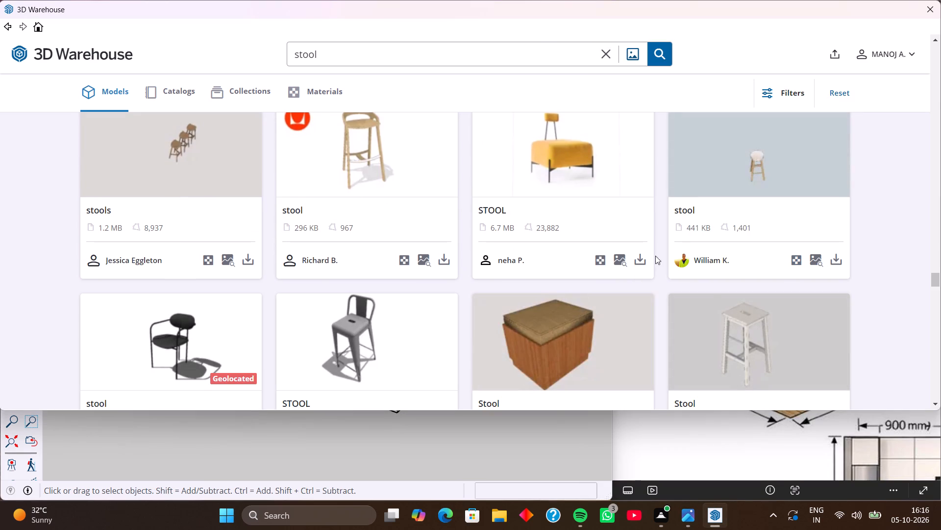
{"action": "scroll", "coordinate": [583, 254], "scroll_direction": "down", "scroll_amount": 3}
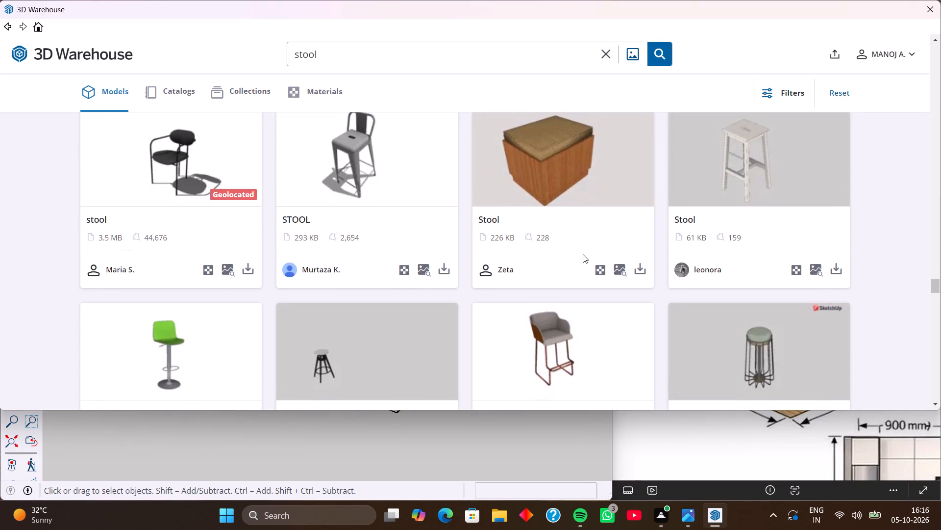
{"action": "scroll", "coordinate": [583, 254], "scroll_direction": "down", "scroll_amount": 9}
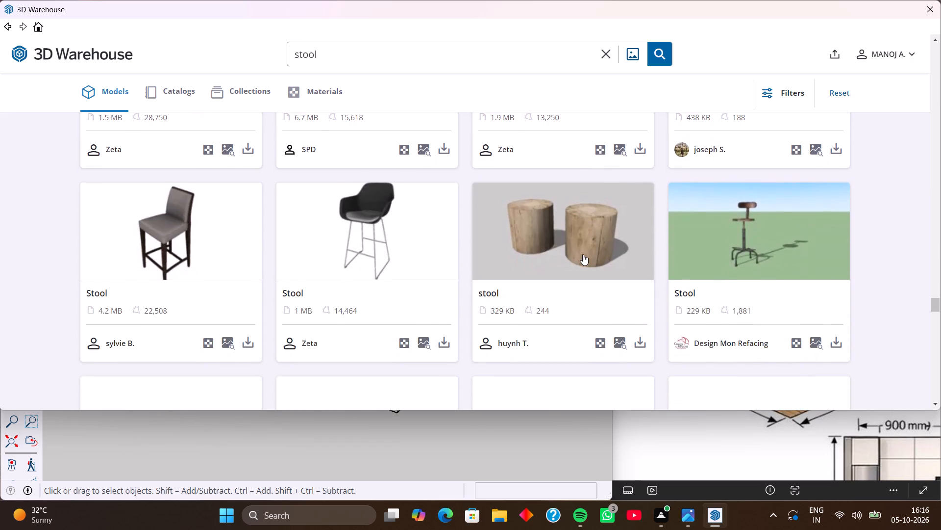
{"action": "scroll", "coordinate": [583, 254], "scroll_direction": "down", "scroll_amount": 1}
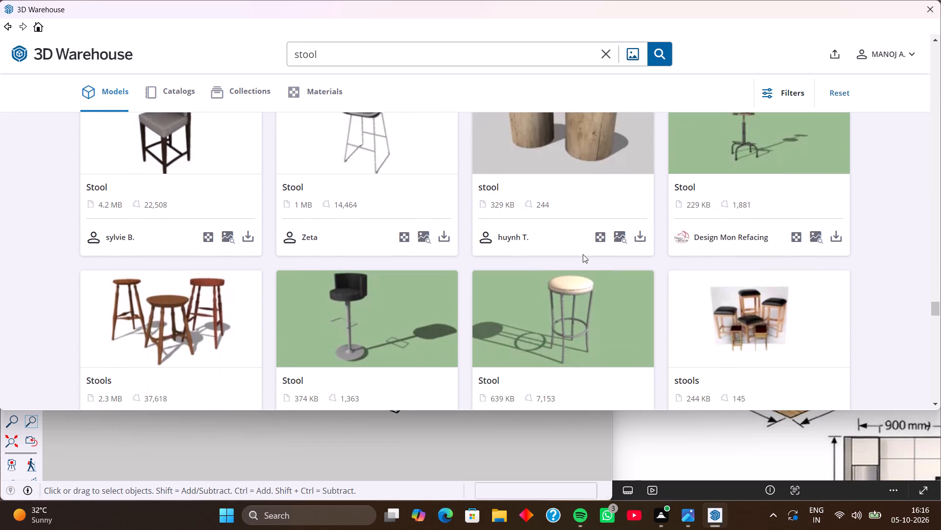
{"action": "scroll", "coordinate": [583, 254], "scroll_direction": "down", "scroll_amount": 2}
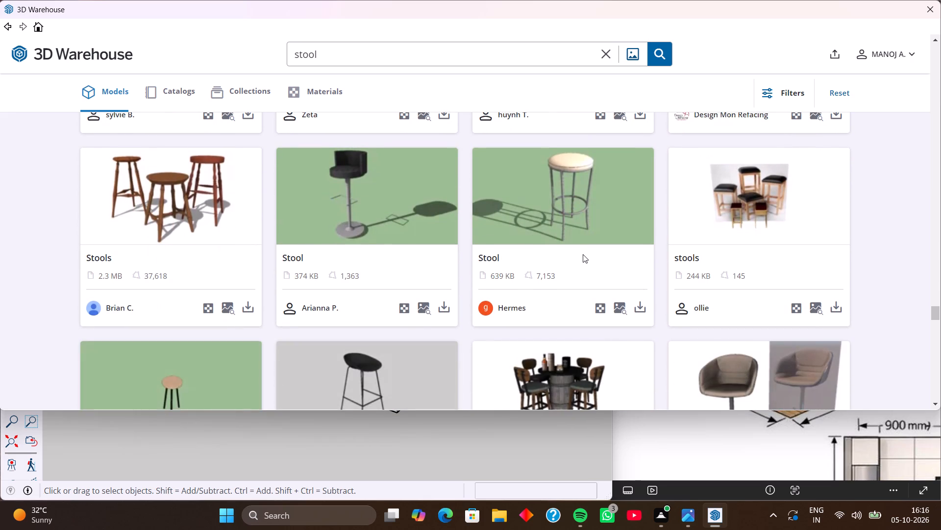
{"action": "scroll", "coordinate": [583, 254], "scroll_direction": "down", "scroll_amount": 3}
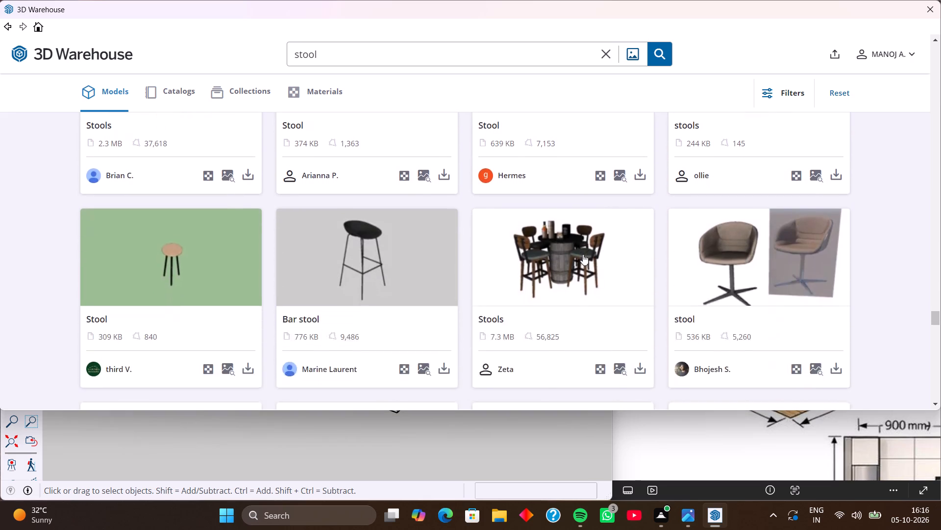
{"action": "scroll", "coordinate": [583, 254], "scroll_direction": "down", "scroll_amount": 5}
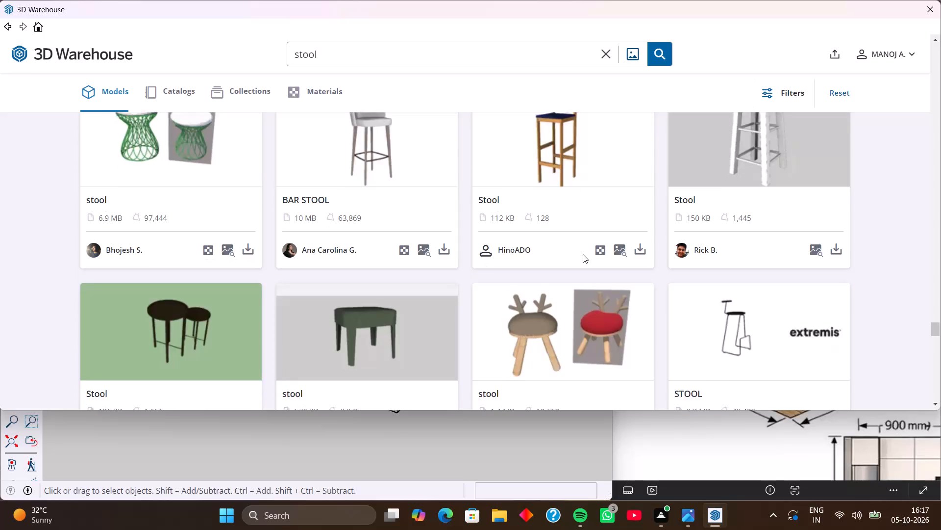
{"action": "scroll", "coordinate": [583, 254], "scroll_direction": "down", "scroll_amount": 4}
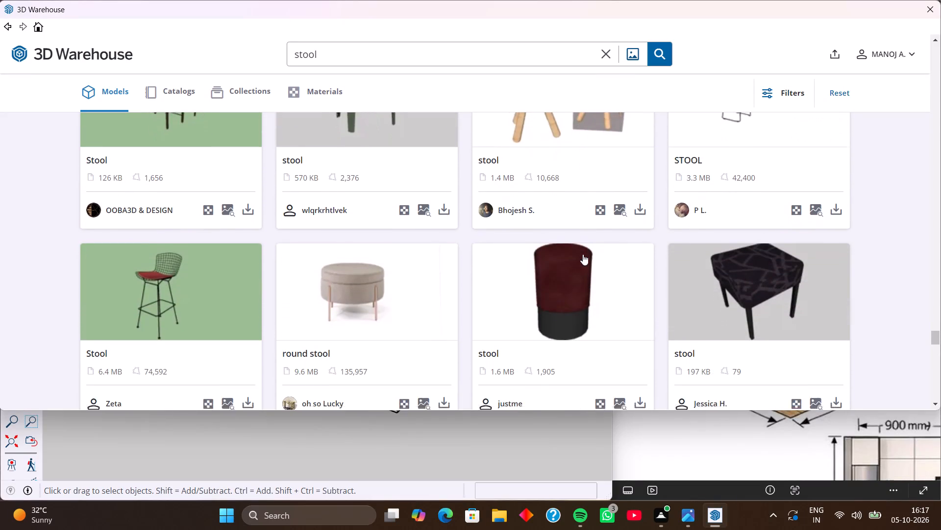
{"action": "scroll", "coordinate": [583, 254], "scroll_direction": "down", "scroll_amount": 2}
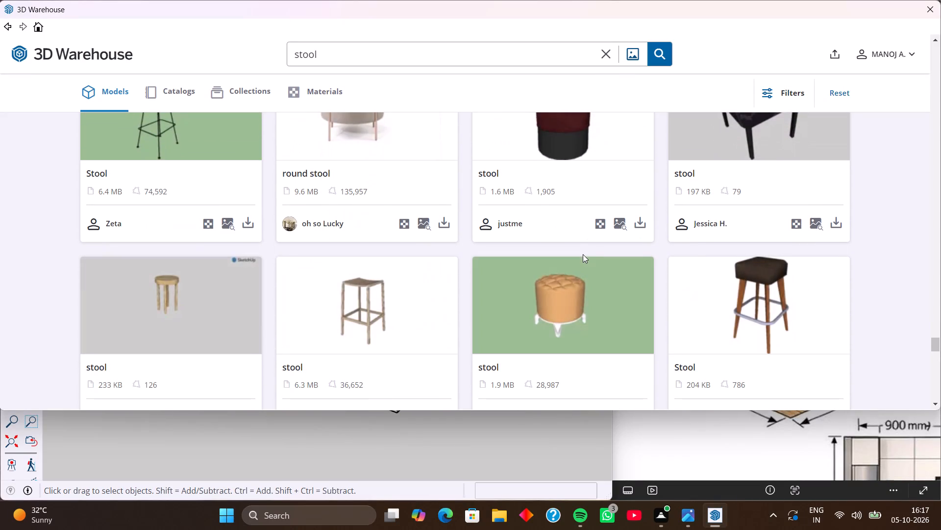
{"action": "scroll", "coordinate": [750, 269], "scroll_direction": "down", "scroll_amount": 2}
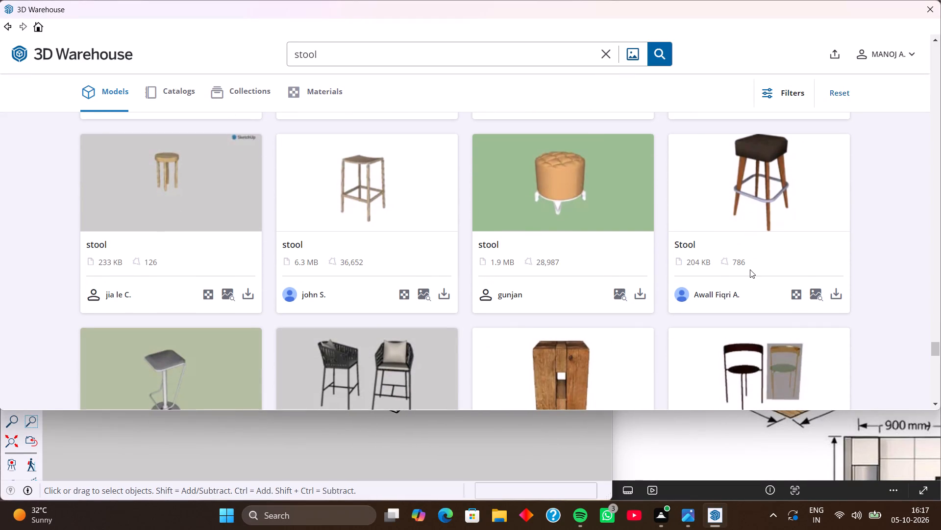
Load the stool with a dark padded square seat and wooden legs into the model, placing it at the island's fridge end.
{"action": "left_click", "coordinate": [842, 297]}
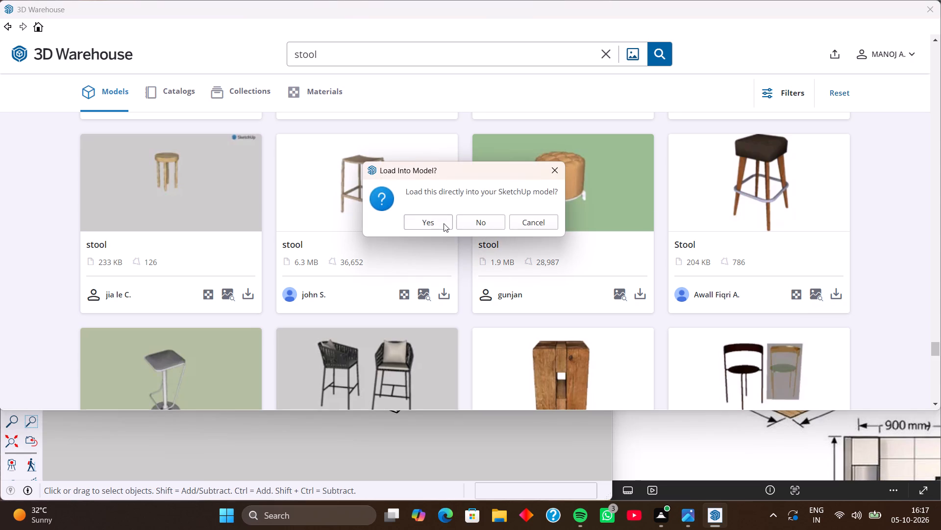
{"action": "left_click", "coordinate": [444, 223]}
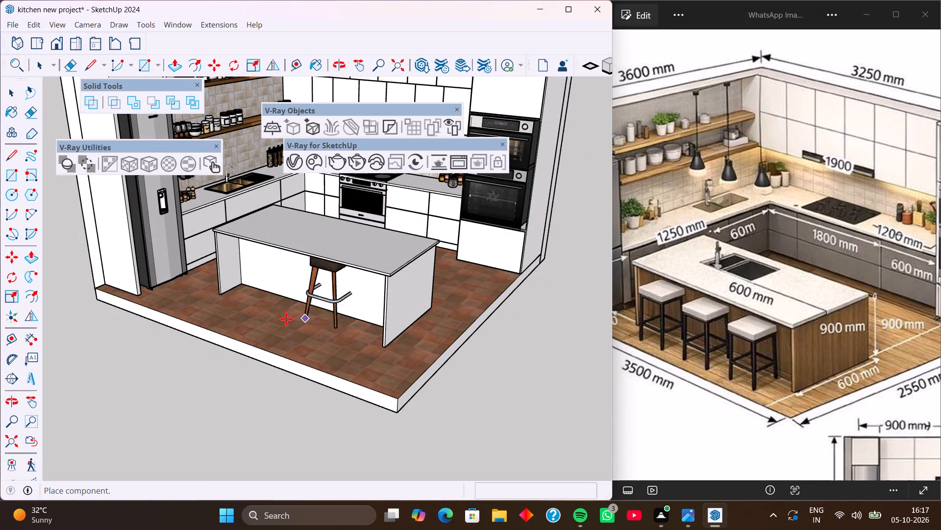
{"action": "left_click", "coordinate": [216, 310]}
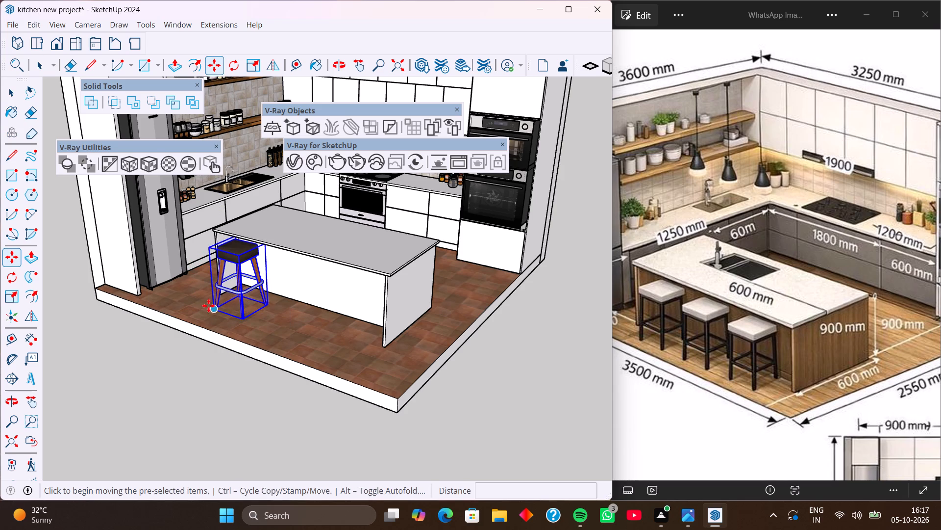
Copy the stool twice along the island's recessed side, about 2' 2 7/8" and a further 2' 4 9/16" apart, and clear the selection.
{"action": "left_click", "coordinate": [216, 307]}
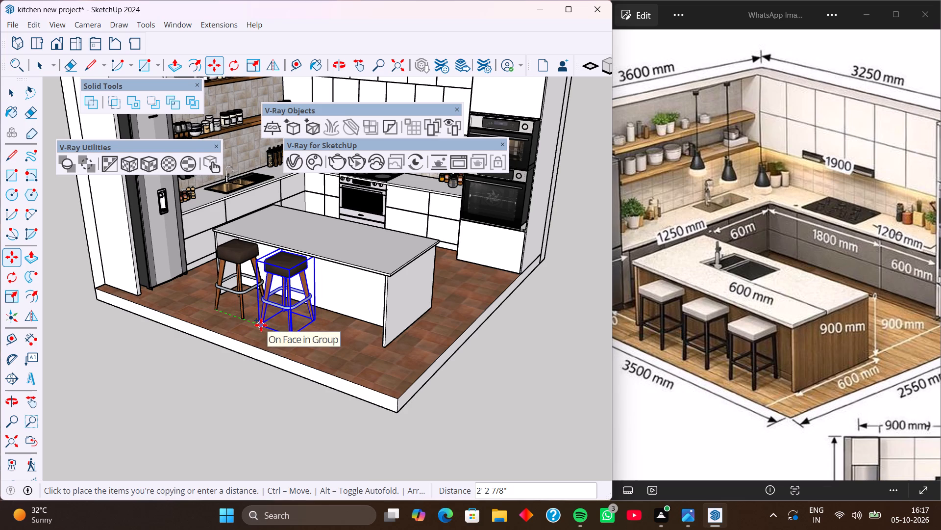
{"action": "left_click", "coordinate": [261, 325]}
{"action": "left_click", "coordinate": [260, 324]}
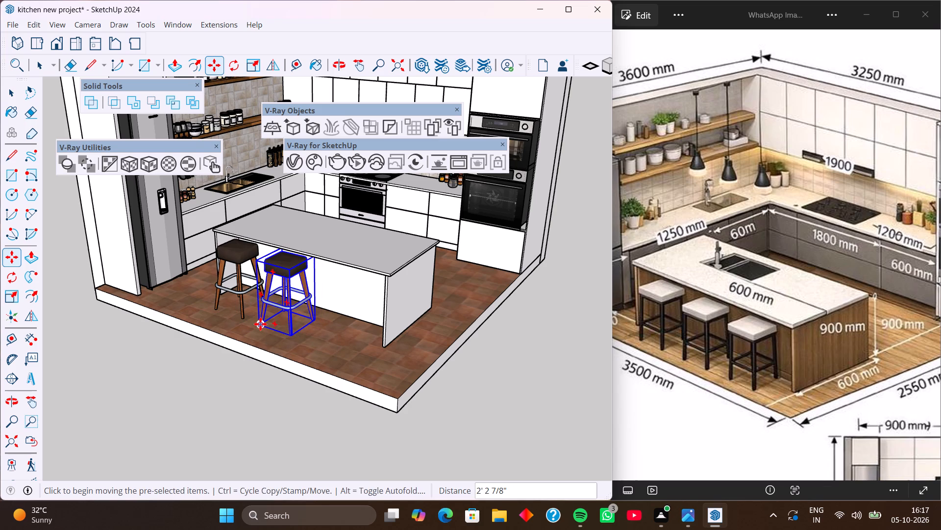
{"action": "left_click", "coordinate": [312, 347]}
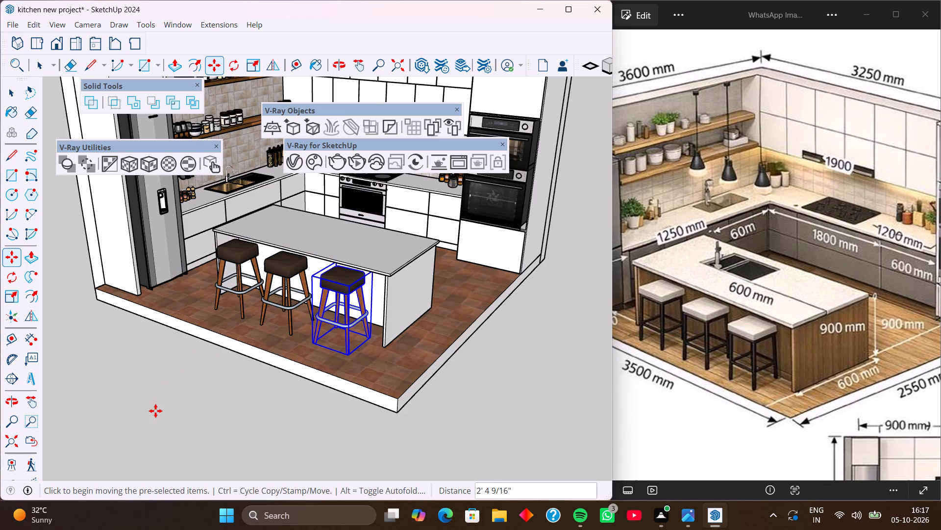
{"action": "key", "text": "space"}
{"action": "left_click", "coordinate": [155, 411]}
Inspect the three stools and their spacing along the island from several angles.
{"action": "middle_click_drag", "start_coordinate": [285, 352], "coordinate": [378, 367]}
{"action": "middle_click_drag", "start_coordinate": [360, 311], "coordinate": [355, 329]}
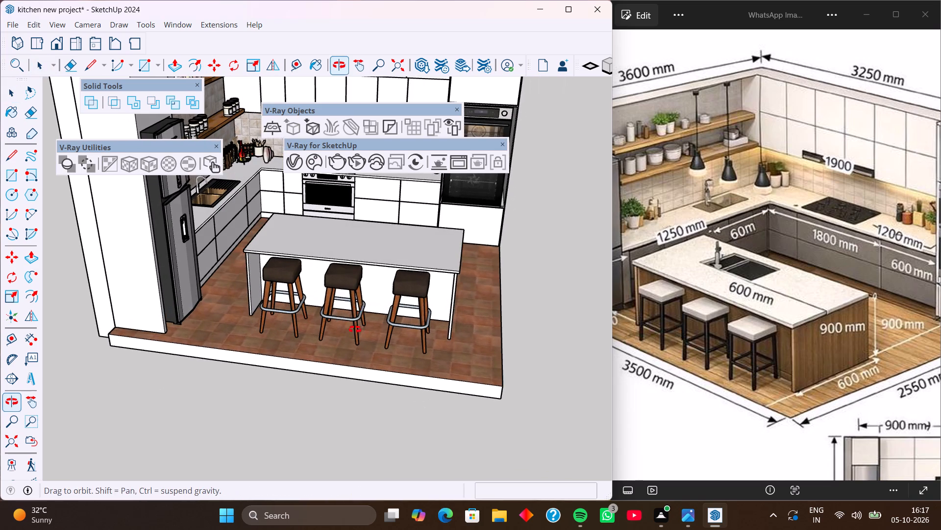
{"action": "middle_click_drag", "start_coordinate": [355, 329], "coordinate": [347, 349]}
{"action": "middle_click_drag", "start_coordinate": [346, 291], "coordinate": [289, 281]}
{"action": "middle_click_drag", "start_coordinate": [323, 293], "coordinate": [245, 280]}
{"action": "scroll", "coordinate": [245, 280], "scroll_direction": "up", "scroll_amount": 1}
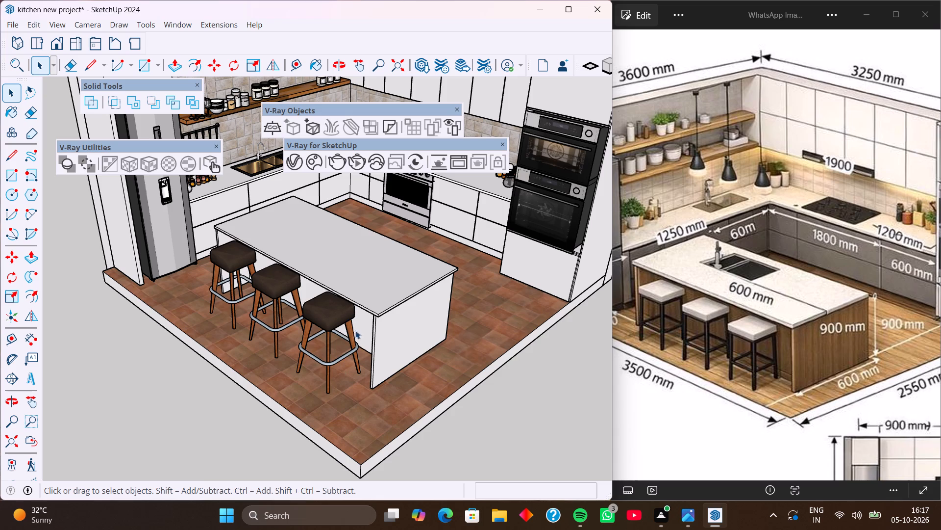
Open the stool nearest the island's end panel for editing and select its front corner leg.
{"action": "left_click", "coordinate": [330, 350]}
{"action": "double_click", "coordinate": [330, 351]}
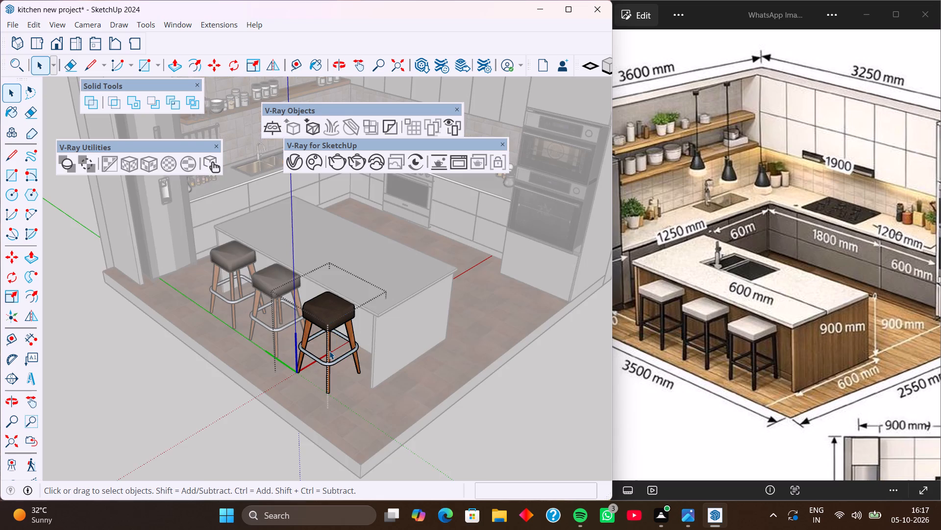
{"action": "left_click", "coordinate": [329, 351]}
{"action": "double_click", "coordinate": [327, 351]}
{"action": "left_click", "coordinate": [327, 351]}
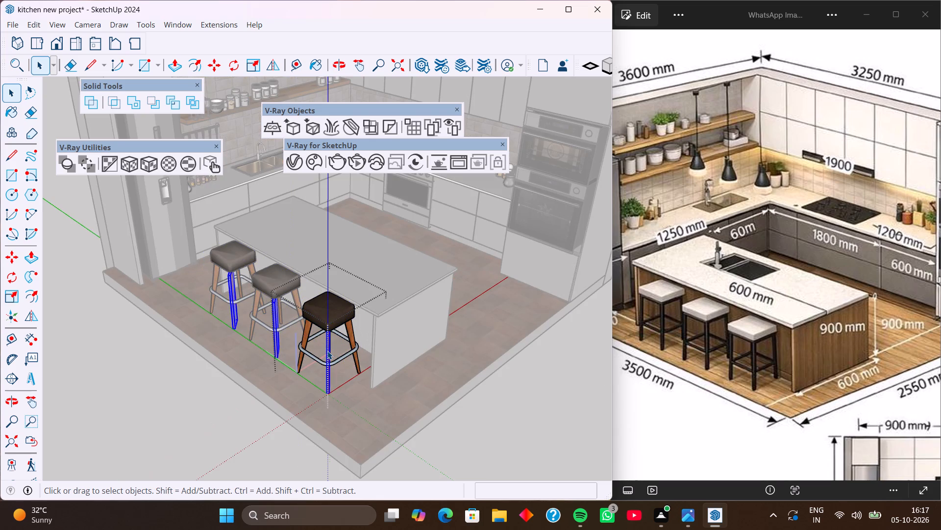
{"action": "left_click", "coordinate": [327, 351]}
{"action": "left_click", "coordinate": [327, 351]}
{"action": "left_click", "coordinate": [494, 430]}
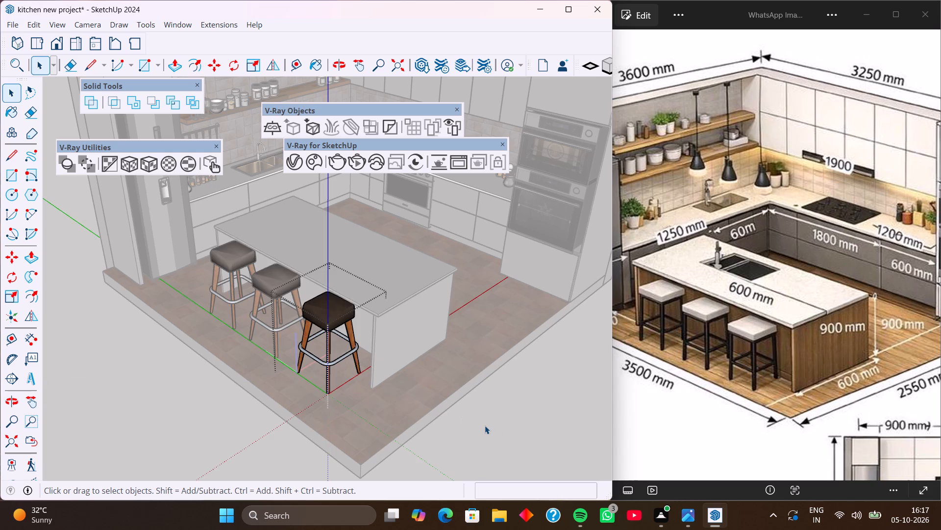
{"action": "left_click", "coordinate": [328, 350]}
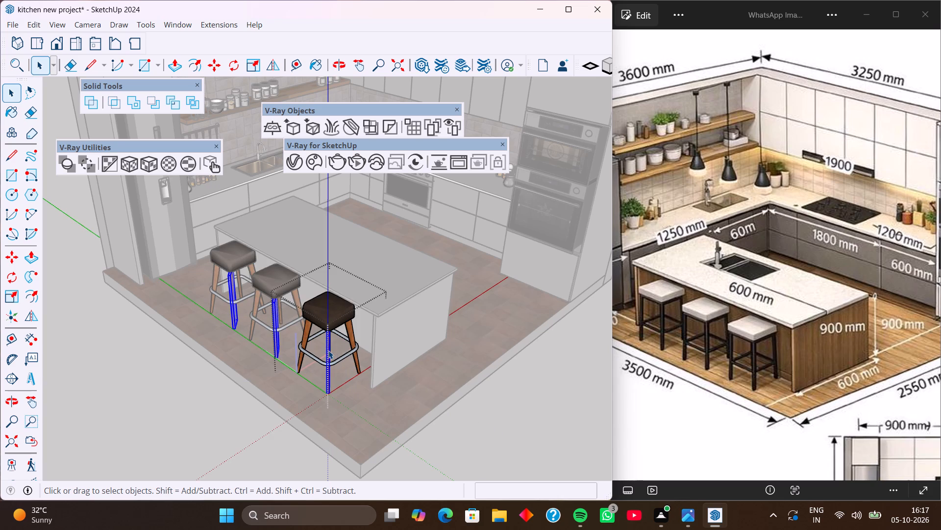
Pick the black Paint-05 swatch from the Colors-Named material collection for painting.
{"action": "left_click", "coordinate": [8, 111]}
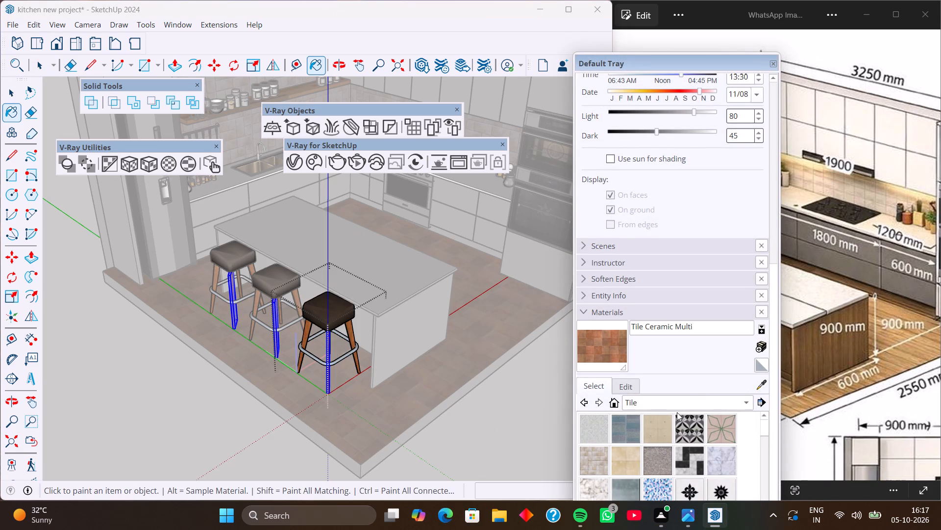
{"action": "scroll", "coordinate": [652, 413], "scroll_direction": "down", "scroll_amount": 5}
{"action": "scroll", "coordinate": [652, 413], "scroll_direction": "up", "scroll_amount": 5}
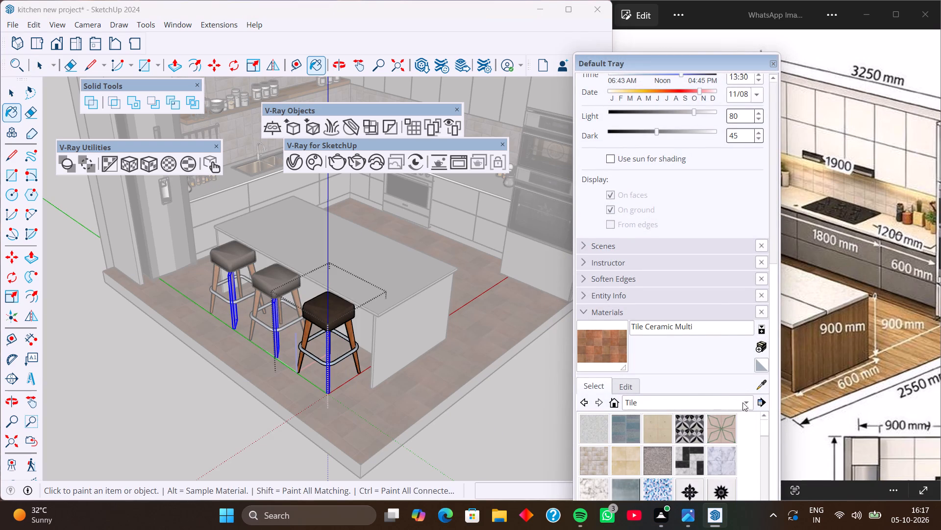
{"action": "left_click", "coordinate": [743, 403]}
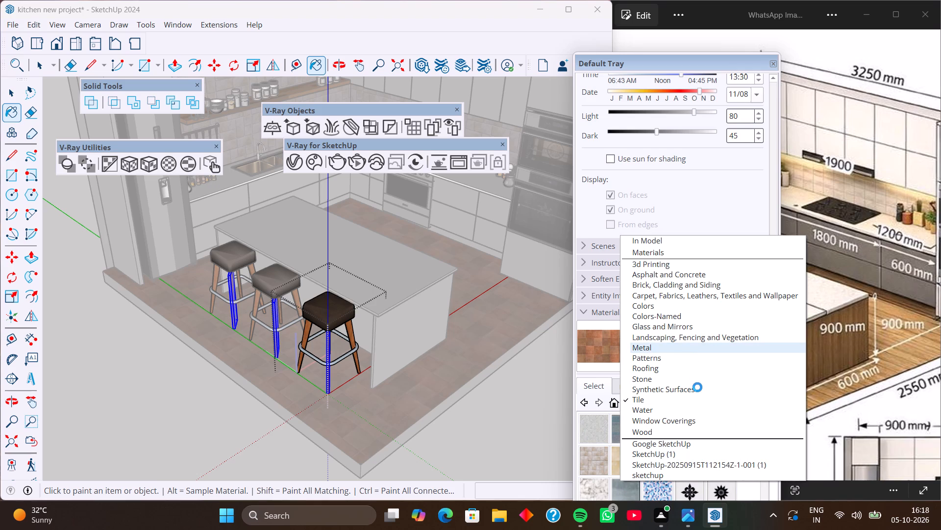
{"action": "left_click", "coordinate": [677, 313]}
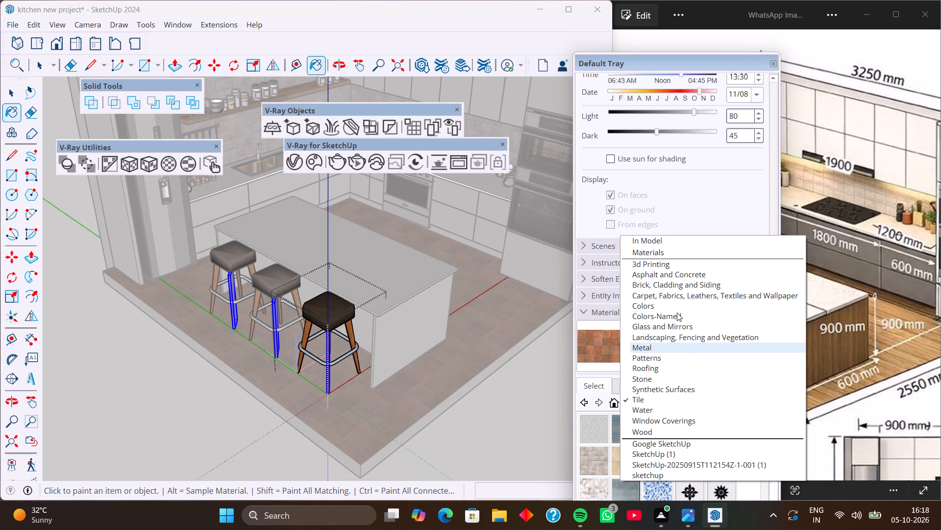
{"action": "left_click", "coordinate": [672, 307]}
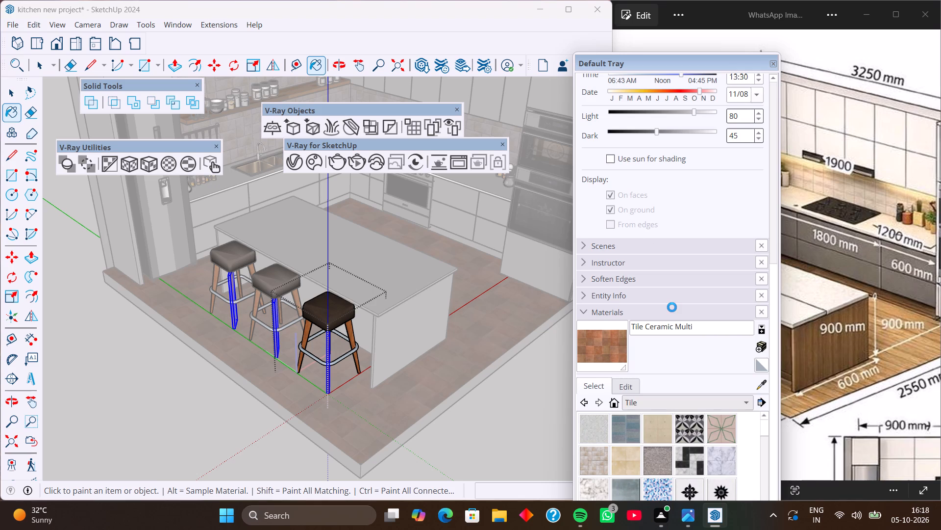
{"action": "scroll", "coordinate": [630, 404], "scroll_direction": "down", "scroll_amount": 5}
{"action": "scroll", "coordinate": [668, 453], "scroll_direction": "down", "scroll_amount": 13}
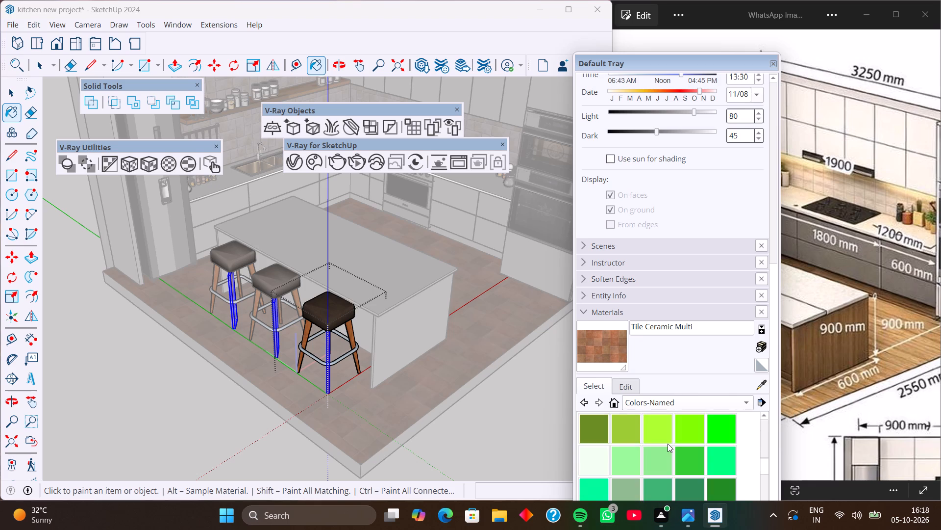
{"action": "scroll", "coordinate": [668, 444], "scroll_direction": "down", "scroll_amount": 11}
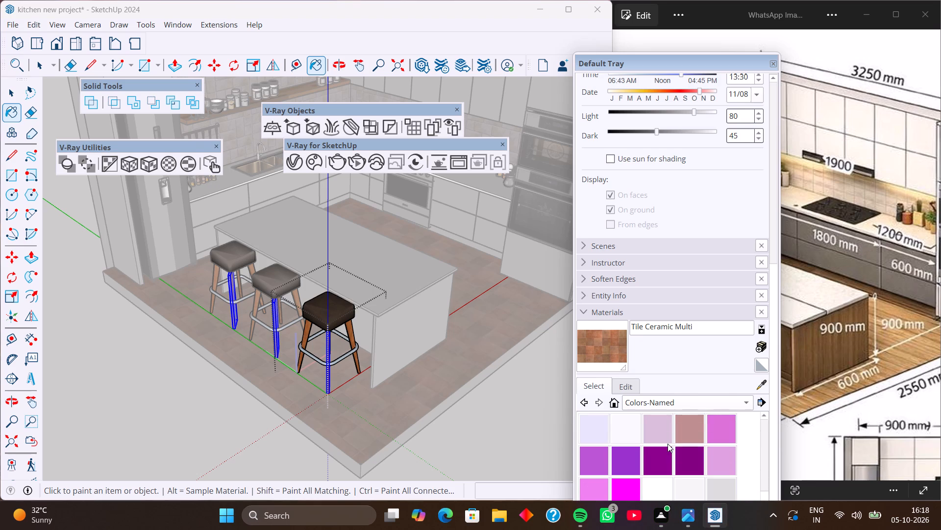
{"action": "scroll", "coordinate": [668, 444], "scroll_direction": "down", "scroll_amount": 5}
{"action": "scroll", "coordinate": [657, 440], "scroll_direction": "up", "scroll_amount": 1}
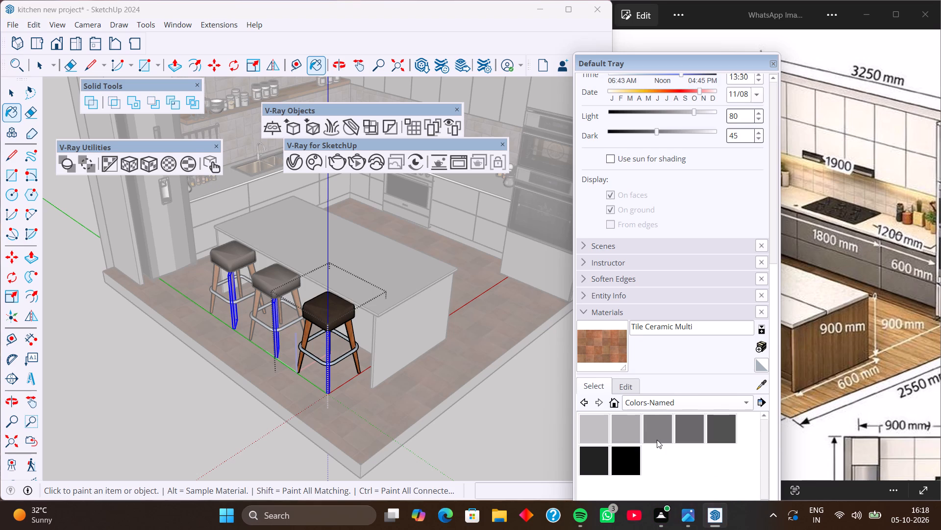
{"action": "left_click", "coordinate": [629, 460]}
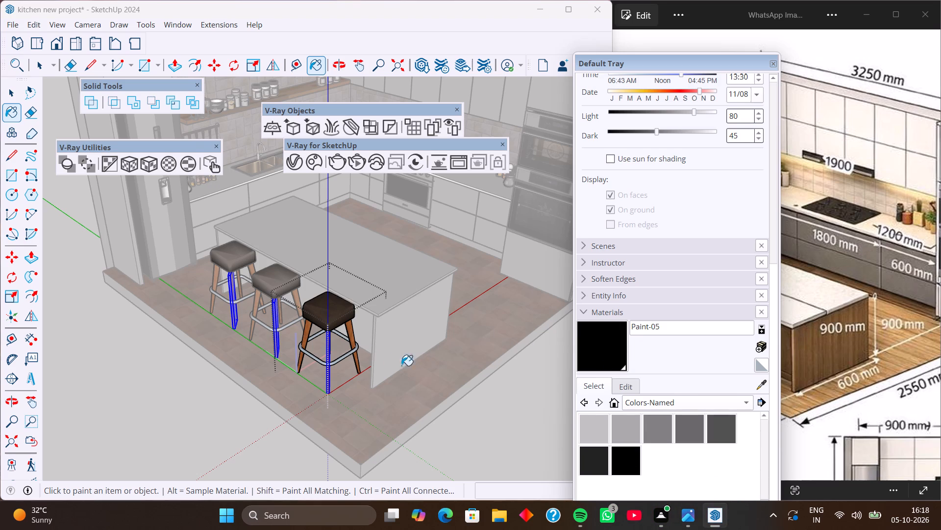
Open the stool's front corner leg for editing and paint all its faces with black Paint-05.
{"action": "left_click", "coordinate": [330, 358]}
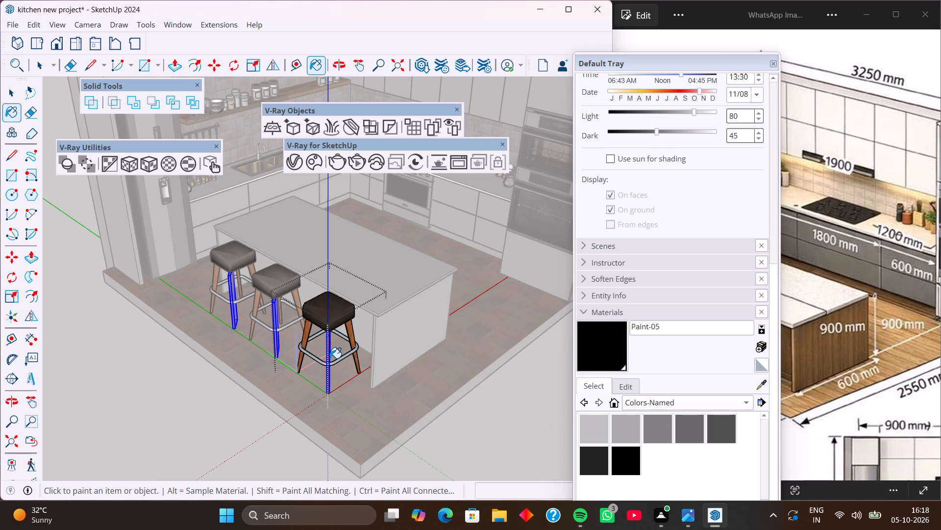
{"action": "left_click", "coordinate": [329, 358]}
{"action": "scroll", "coordinate": [329, 358], "scroll_direction": "up", "scroll_amount": 10}
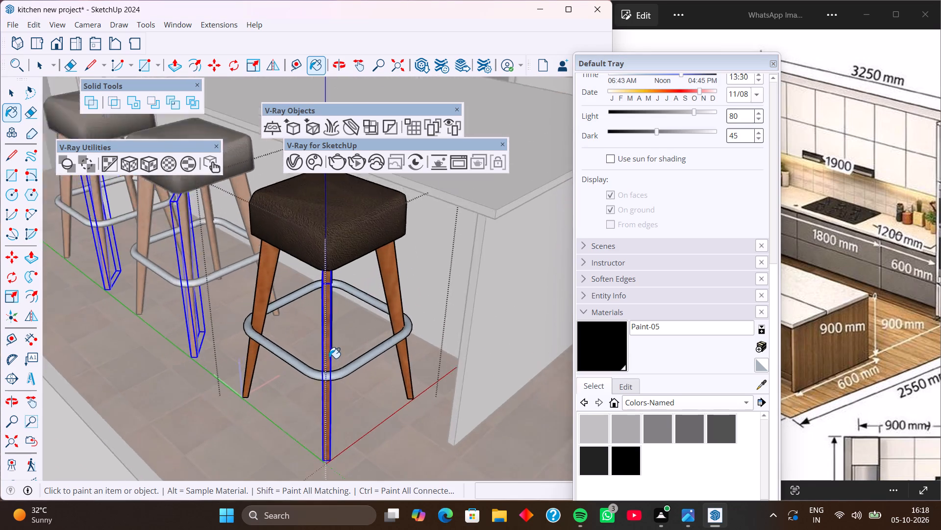
{"action": "scroll", "coordinate": [329, 358], "scroll_direction": "up", "scroll_amount": 5}
{"action": "left_click", "coordinate": [329, 358]}
{"action": "triple_click", "coordinate": [329, 358]}
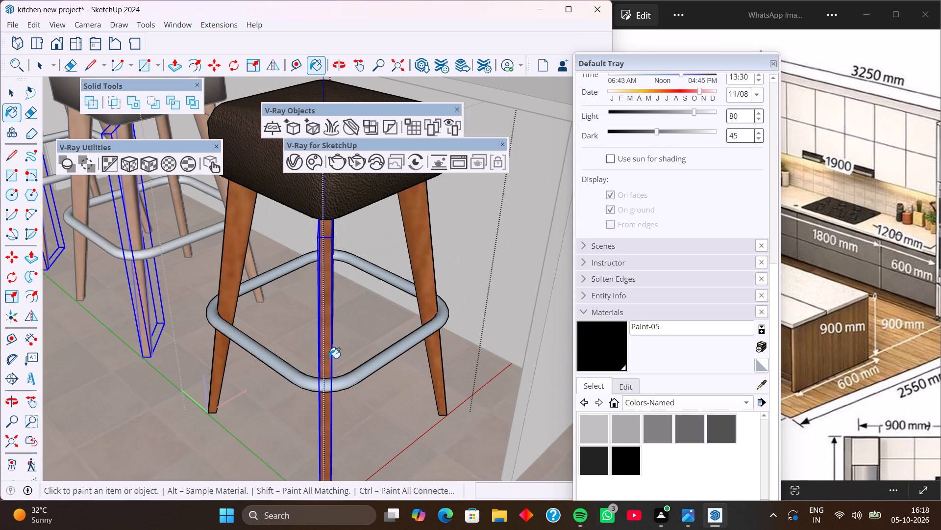
{"action": "triple_click", "coordinate": [329, 358]}
{"action": "triple_click", "coordinate": [329, 358]}
{"action": "key", "text": "space"}
{"action": "triple_click", "coordinate": [326, 358]}
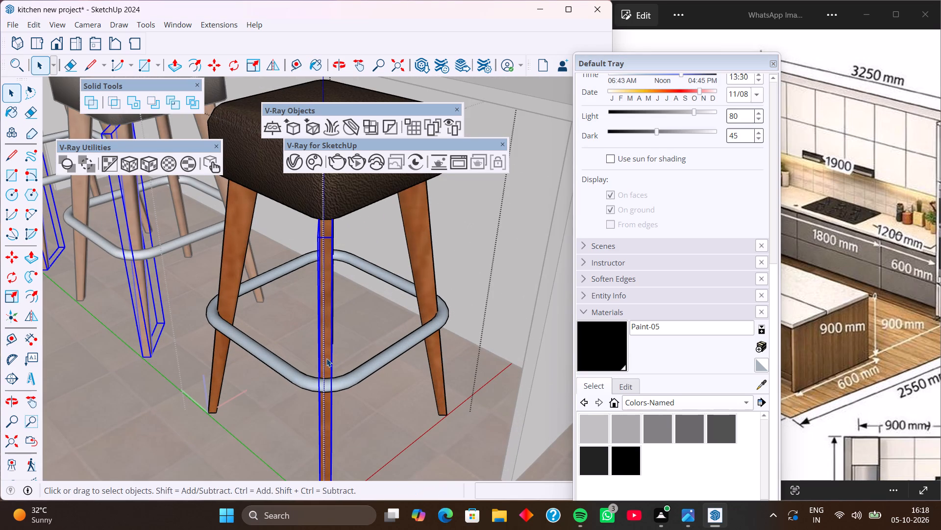
{"action": "left_click", "coordinate": [326, 358]}
{"action": "left_click", "coordinate": [326, 358]}
{"action": "left_click", "coordinate": [326, 358]}
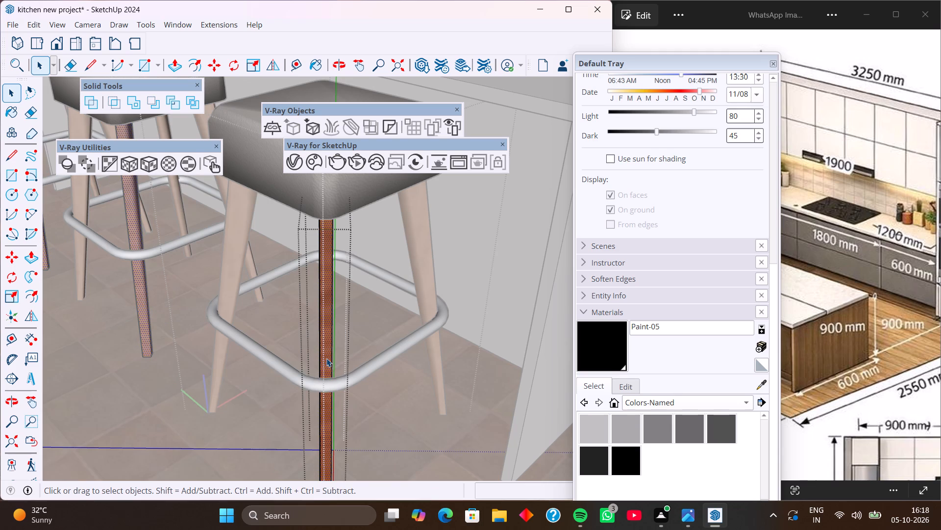
{"action": "left_click", "coordinate": [605, 358]}
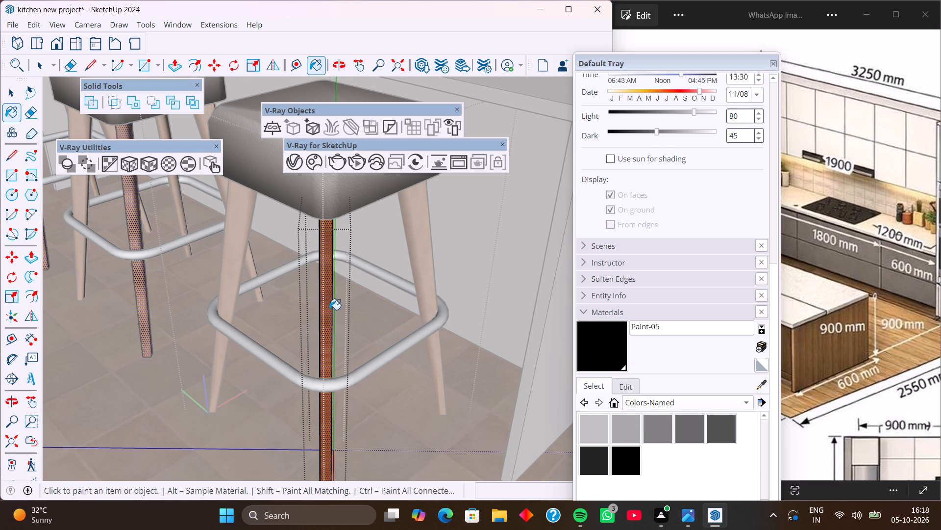
{"action": "left_click", "coordinate": [329, 310]}
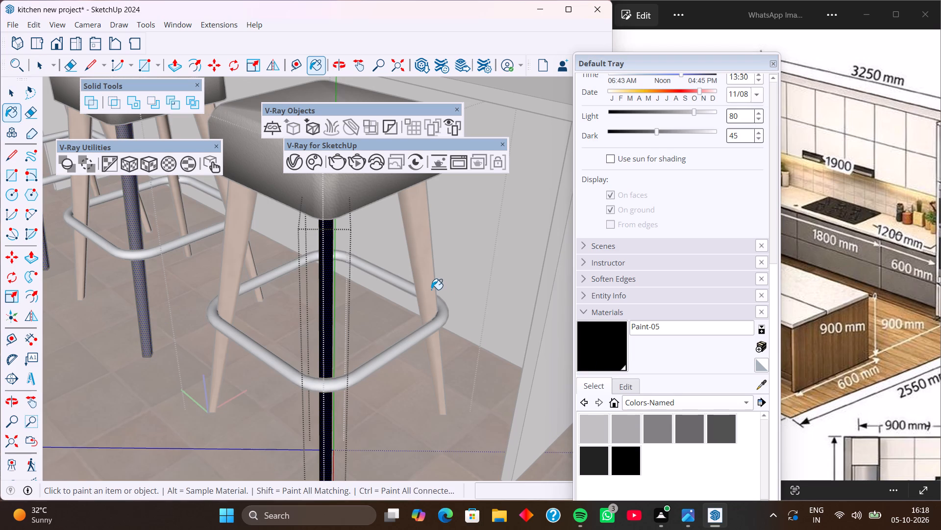
{"action": "left_click", "coordinate": [431, 290]}
{"action": "left_click_drag", "start_coordinate": [235, 298], "coordinate": [230, 299]}
{"action": "scroll", "coordinate": [368, 329], "scroll_direction": "down", "scroll_amount": 8}
{"action": "key", "text": "space"}
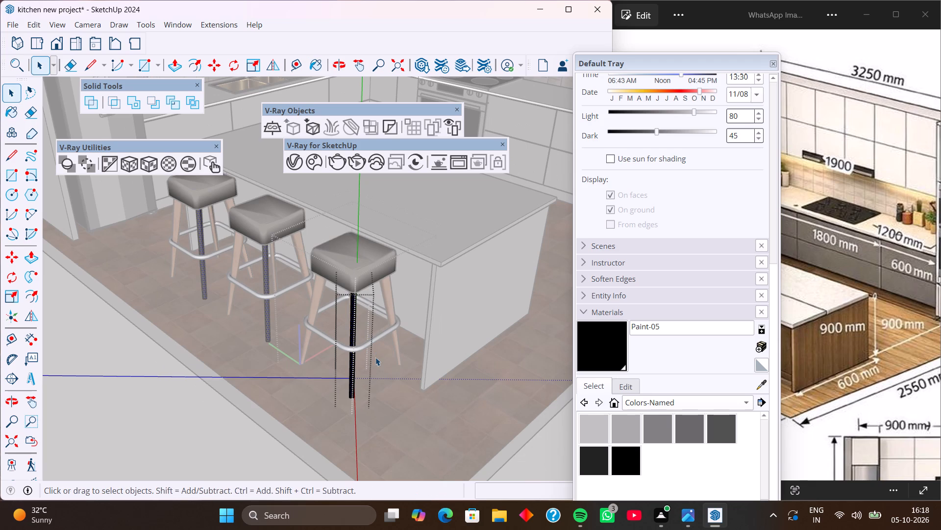
Open the stool leg beside the island's end panel and paint its faces with black Paint-05.
{"action": "left_click", "coordinate": [392, 325]}
{"action": "double_click", "coordinate": [392, 320]}
{"action": "left_click", "coordinate": [392, 318]}
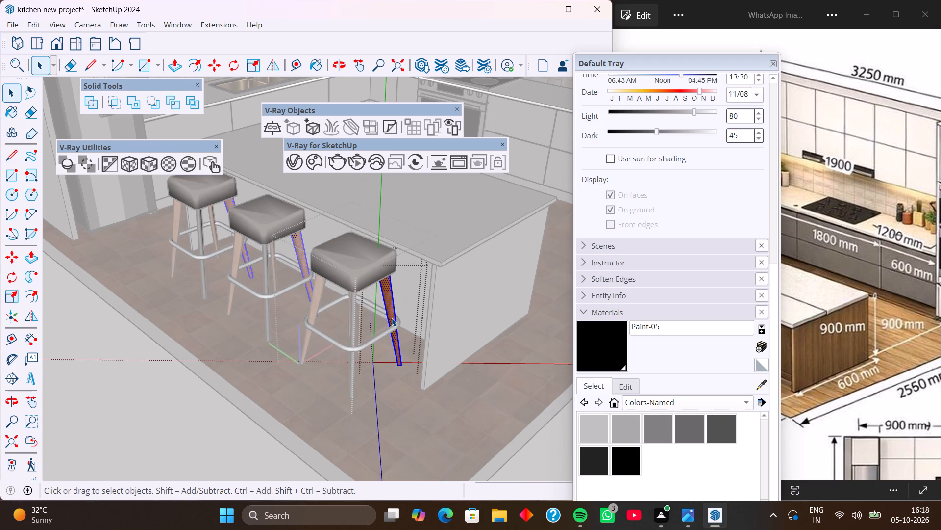
{"action": "left_click", "coordinate": [392, 318]}
{"action": "left_click", "coordinate": [605, 343]}
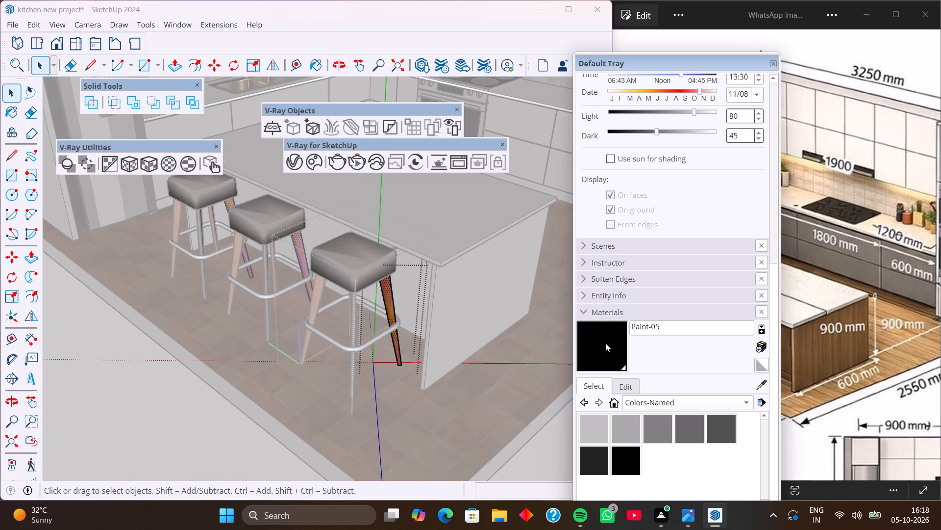
{"action": "left_click", "coordinate": [391, 302]}
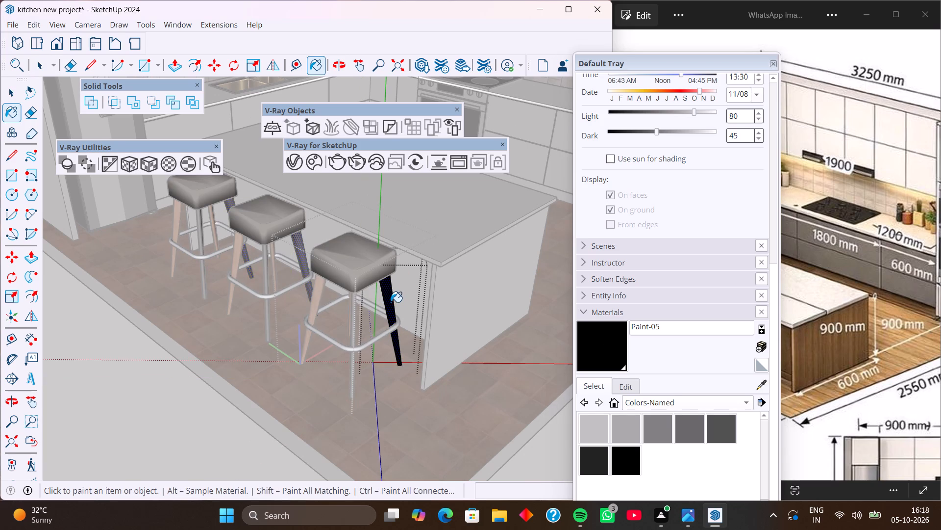
{"action": "key", "text": "space"}
Paint the faces of the outer stool leg on the neighbouring stool's side with black Paint-05, and close that leg.
{"action": "left_click", "coordinate": [309, 308]}
{"action": "triple_click", "coordinate": [314, 308]}
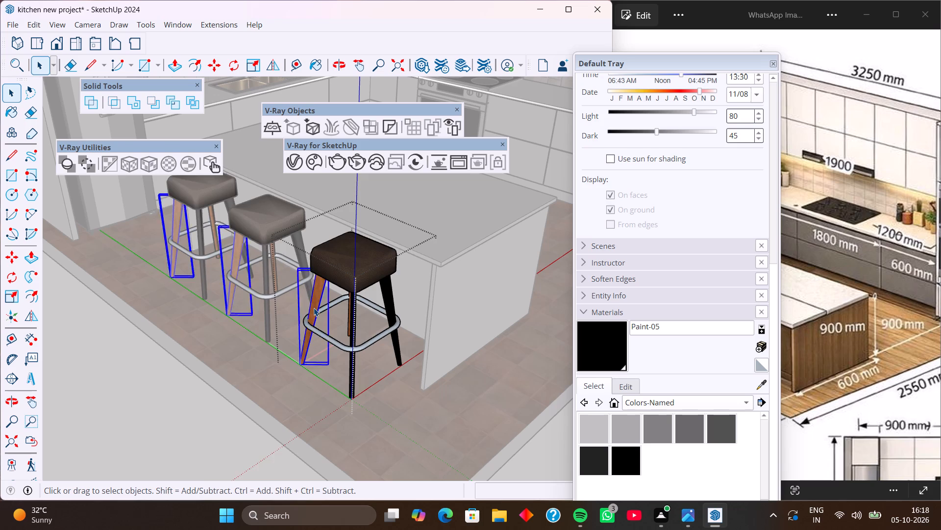
{"action": "left_click", "coordinate": [314, 308]}
{"action": "left_click", "coordinate": [314, 308]}
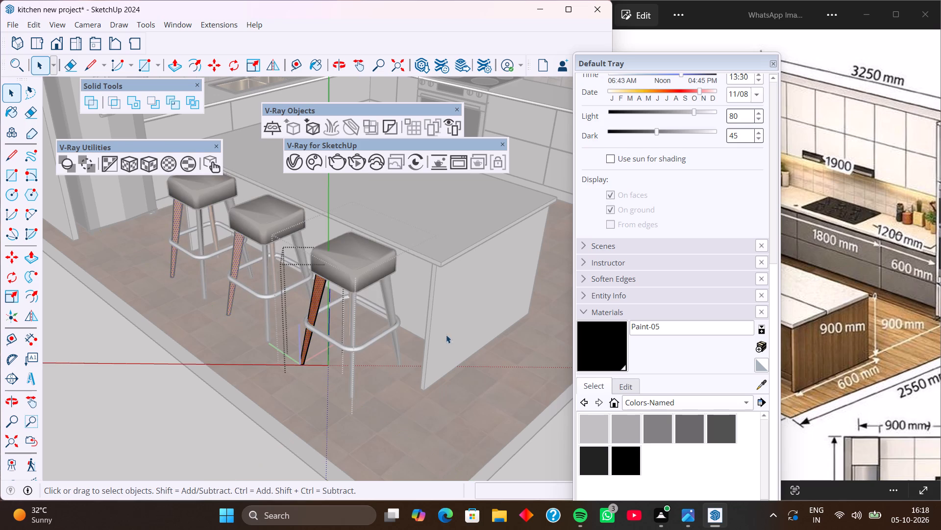
{"action": "left_click", "coordinate": [585, 352]}
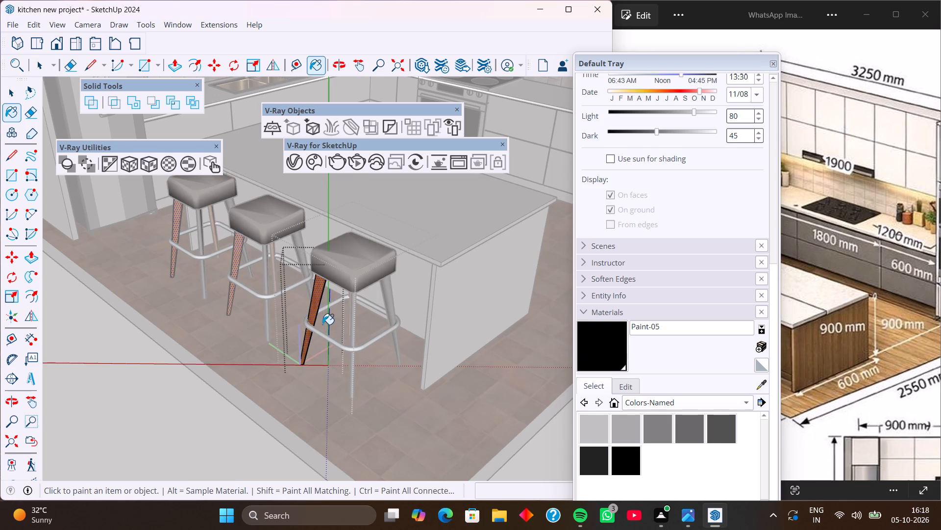
{"action": "left_click", "coordinate": [314, 318]}
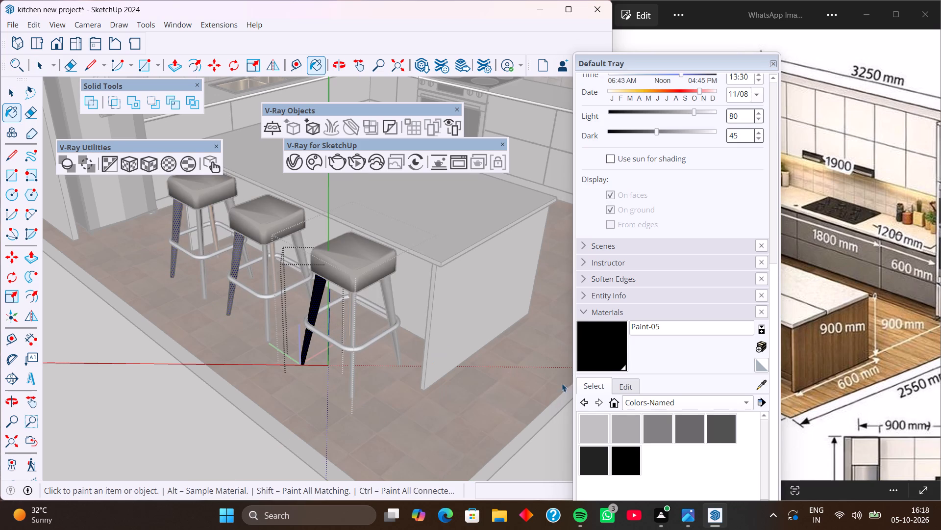
{"action": "key", "text": "space"}
{"action": "left_click", "coordinate": [568, 434]}
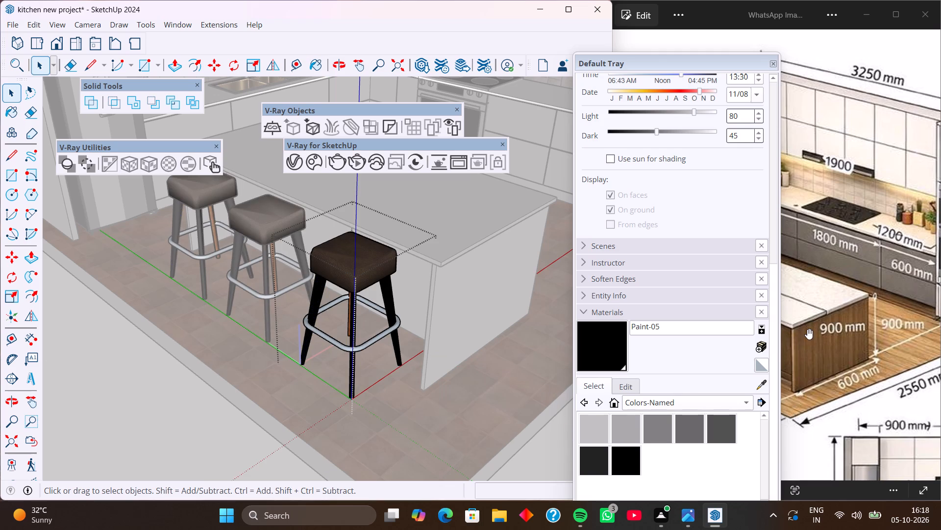
Open the stool's ring footrest for editing and paint all its faces with black Paint-05, following the reference image.
{"action": "left_click", "coordinate": [808, 329]}
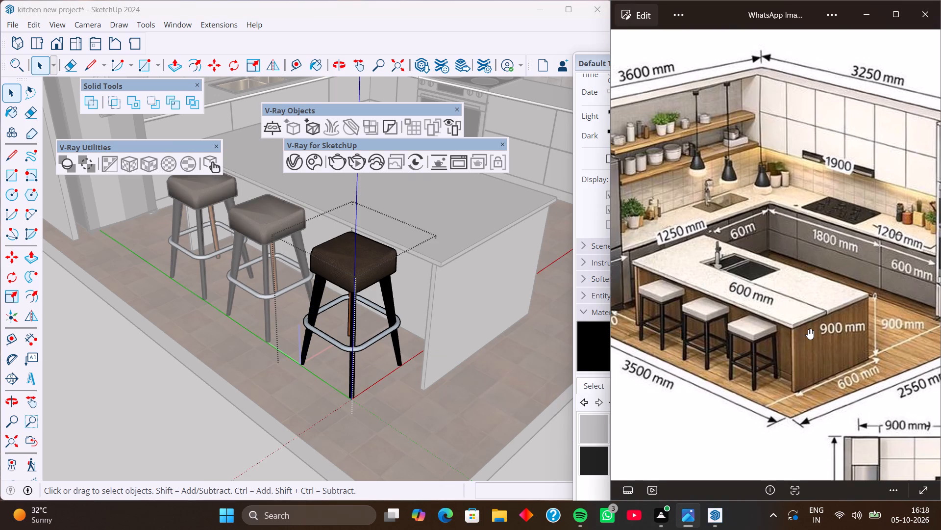
{"action": "left_click", "coordinate": [376, 334]}
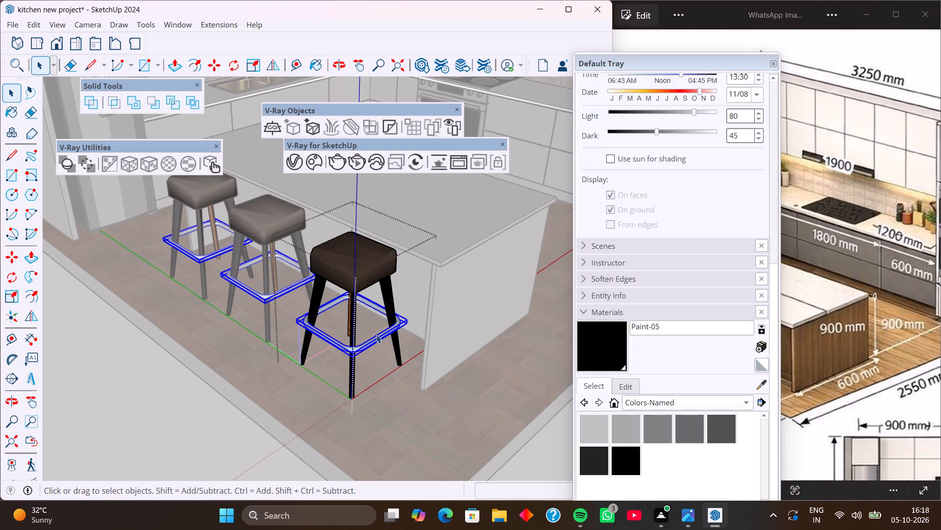
{"action": "triple_click", "coordinate": [379, 335]}
{"action": "left_click", "coordinate": [379, 335]}
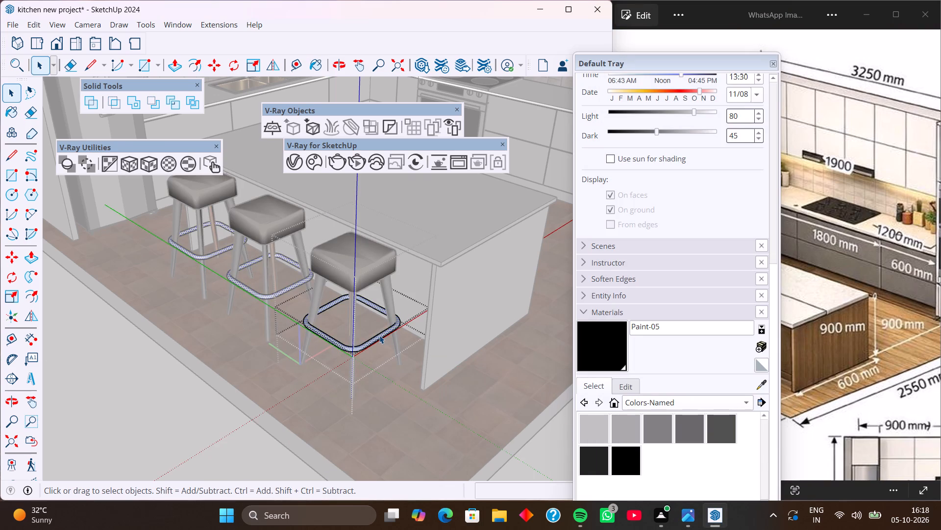
{"action": "double_click", "coordinate": [379, 335]}
{"action": "left_click", "coordinate": [594, 342]}
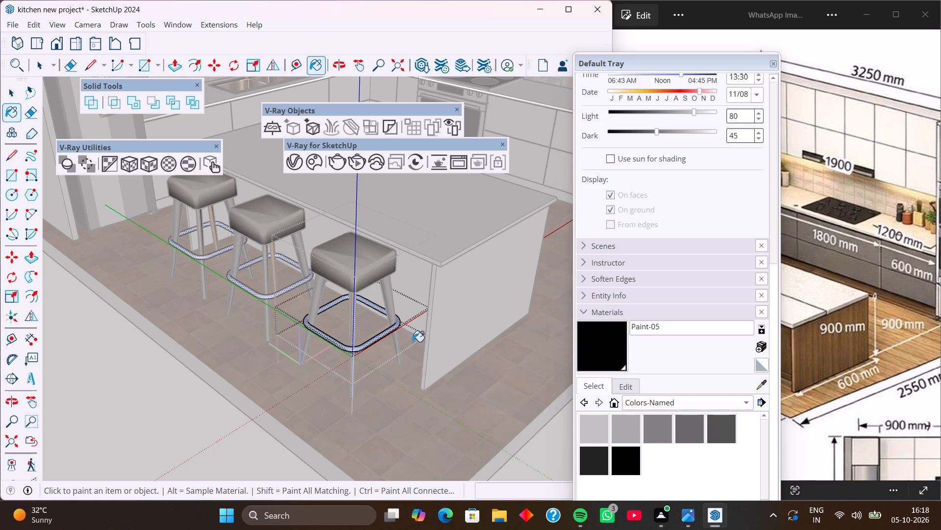
{"action": "left_click", "coordinate": [380, 338]}
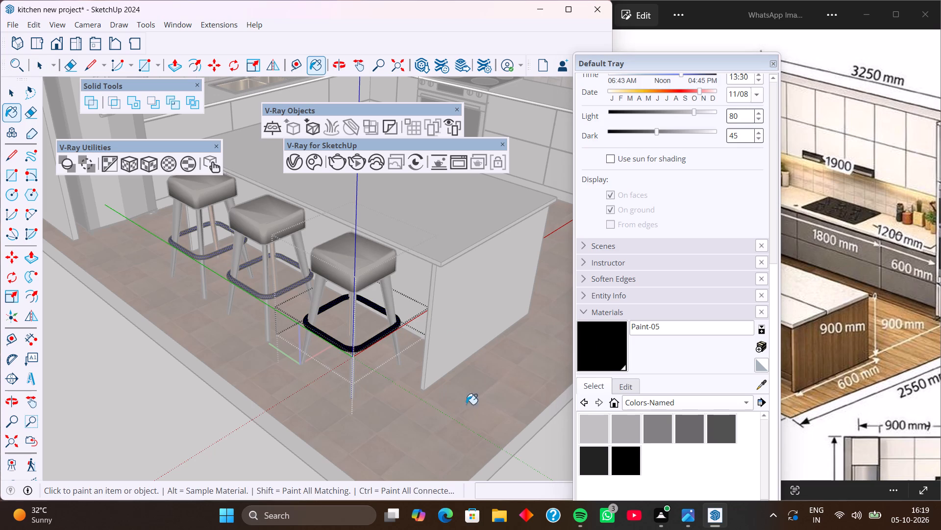
Finish editing the ring footrest and return to the stool's component level.
{"action": "key", "text": "space"}
{"action": "left_click", "coordinate": [543, 448]}
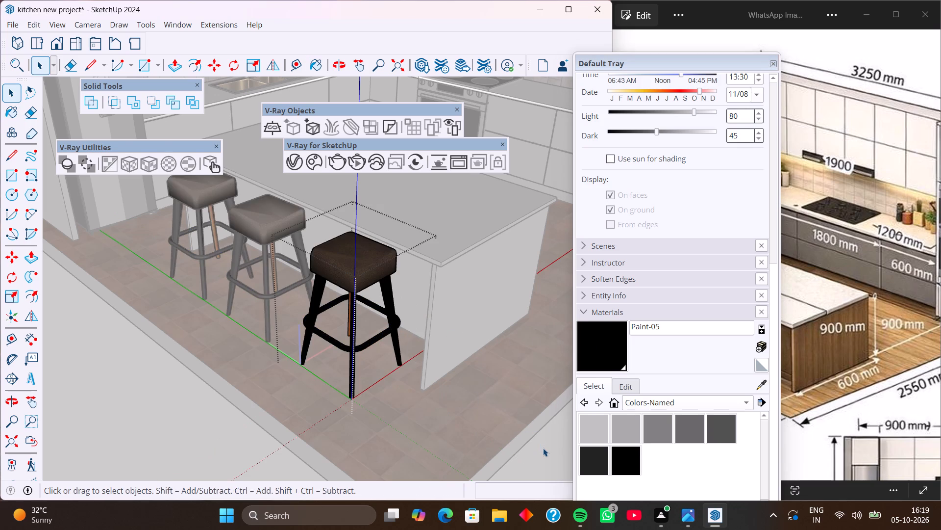
Open the seat cushion of the stool nearest the island's end panel for editing and select all its faces.
{"action": "left_click", "coordinate": [807, 378]}
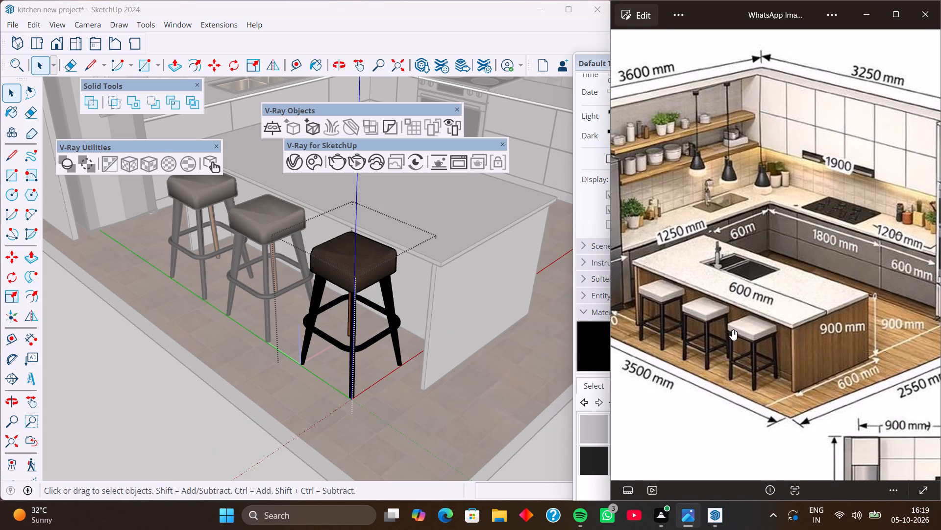
{"action": "left_click", "coordinate": [376, 271]}
{"action": "left_click", "coordinate": [375, 271]}
{"action": "left_click", "coordinate": [375, 271]}
{"action": "double_click", "coordinate": [360, 269]}
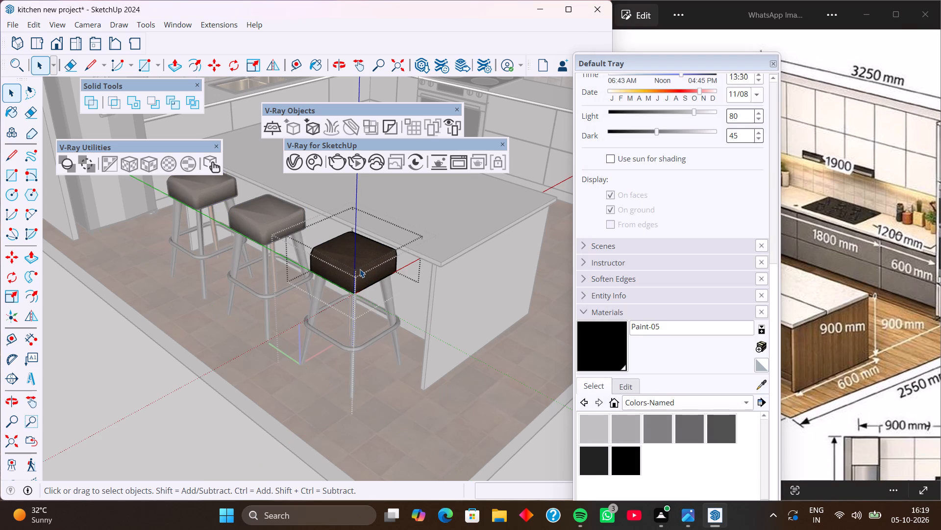
{"action": "double_click", "coordinate": [381, 257]}
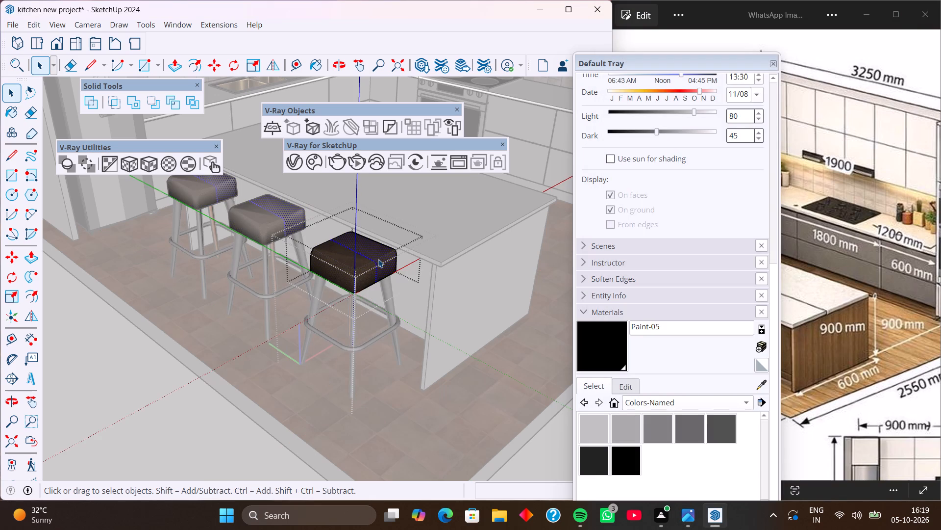
{"action": "left_click", "coordinate": [361, 270], "text": "shift"}
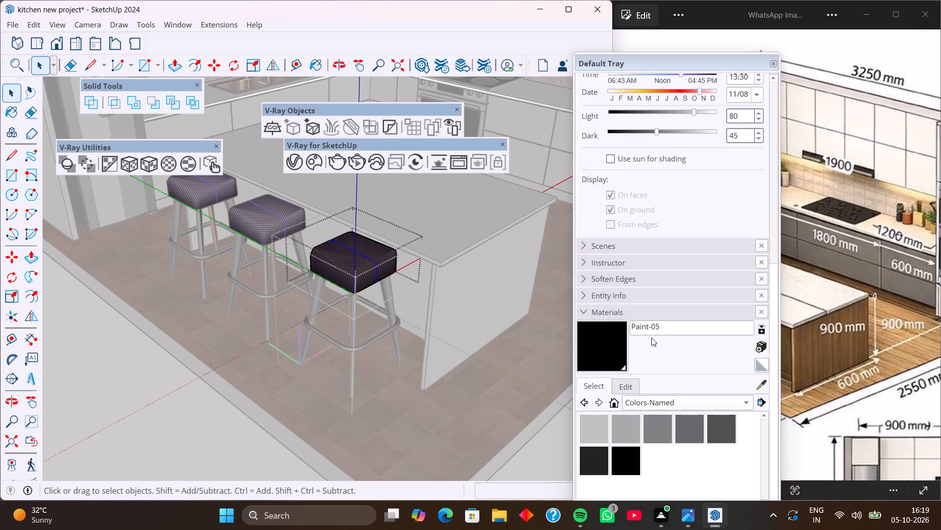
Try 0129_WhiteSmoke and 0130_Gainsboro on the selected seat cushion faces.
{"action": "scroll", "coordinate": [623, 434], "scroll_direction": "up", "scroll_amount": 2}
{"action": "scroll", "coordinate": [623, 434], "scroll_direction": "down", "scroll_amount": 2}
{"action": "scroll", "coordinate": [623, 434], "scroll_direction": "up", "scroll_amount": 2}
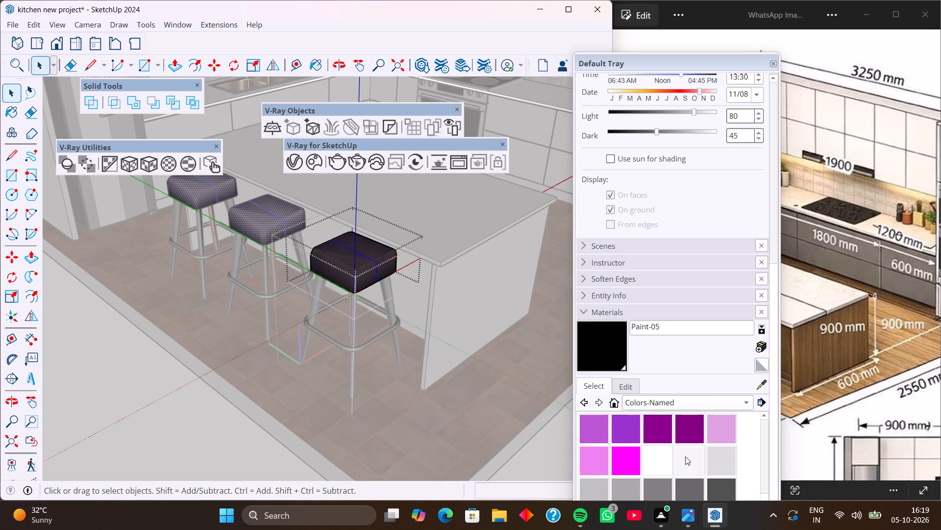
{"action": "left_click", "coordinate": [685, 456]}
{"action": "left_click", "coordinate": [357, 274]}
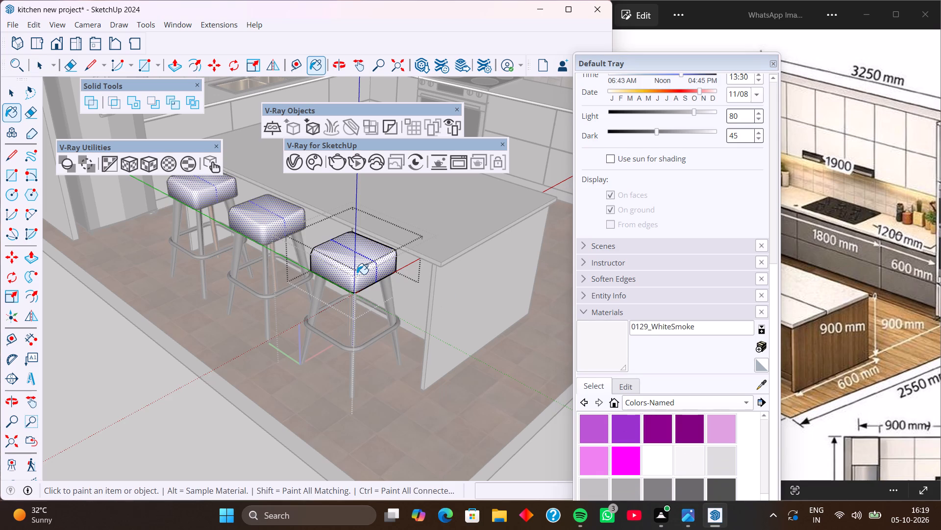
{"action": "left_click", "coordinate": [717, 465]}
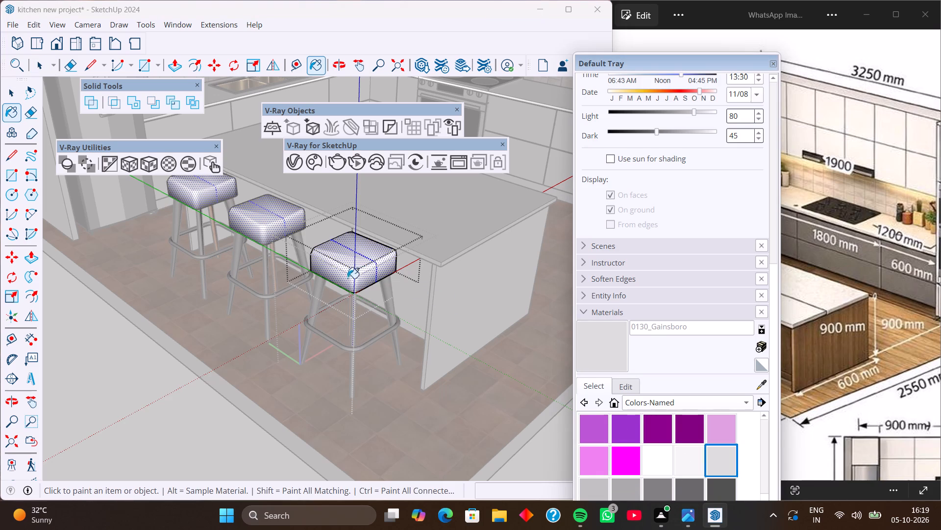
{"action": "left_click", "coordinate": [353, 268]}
Paint the selected seat cushion faces with 0131_Silver, and close the cushion and the stool.
{"action": "scroll", "coordinate": [660, 410], "scroll_direction": "down", "scroll_amount": 1}
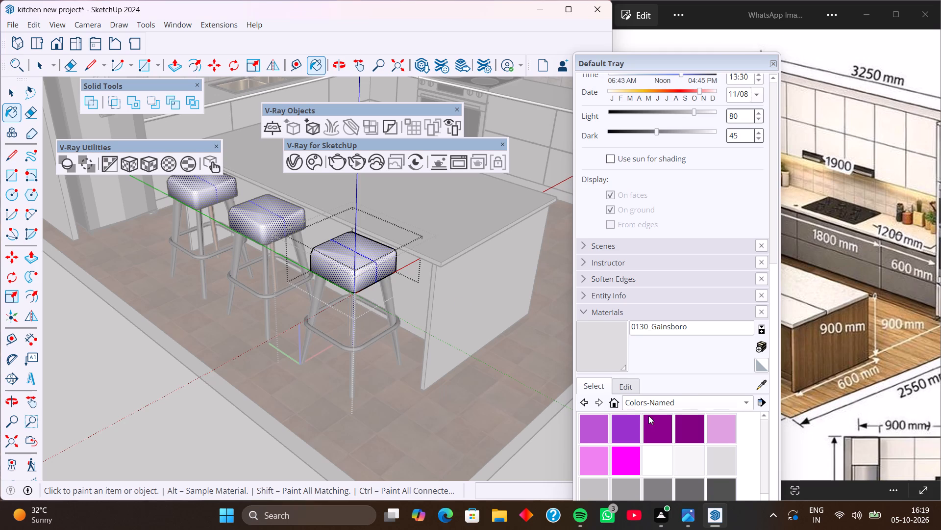
{"action": "scroll", "coordinate": [643, 435], "scroll_direction": "down", "scroll_amount": 1}
{"action": "left_click", "coordinate": [599, 465]}
{"action": "left_click", "coordinate": [360, 265]}
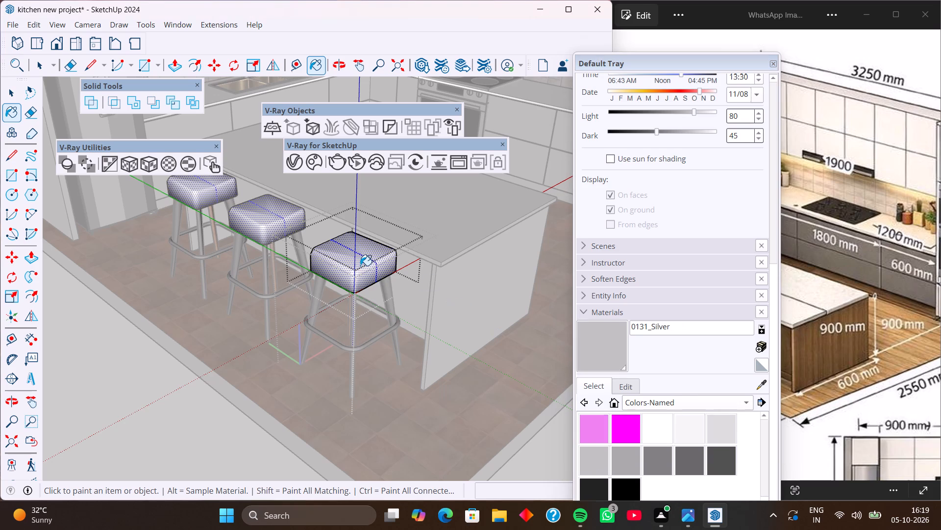
{"action": "scroll", "coordinate": [672, 430], "scroll_direction": "up", "scroll_amount": 2}
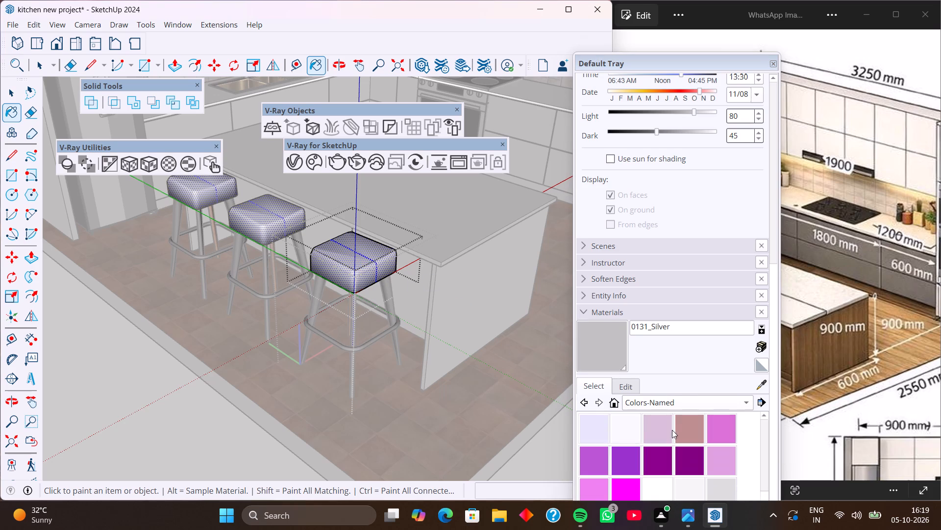
{"action": "scroll", "coordinate": [672, 430], "scroll_direction": "up", "scroll_amount": 4}
{"action": "scroll", "coordinate": [672, 430], "scroll_direction": "down", "scroll_amount": 3}
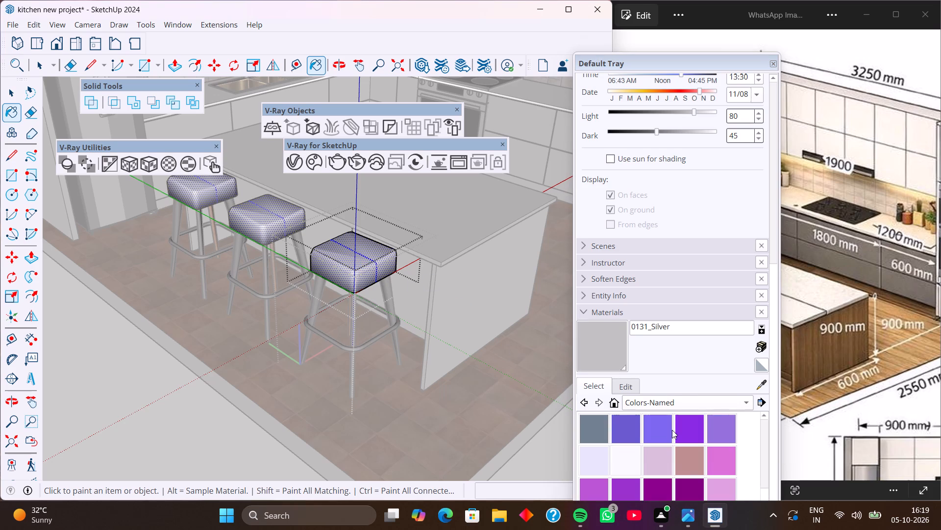
{"action": "key", "text": "space"}
{"action": "left_click", "coordinate": [554, 462]}
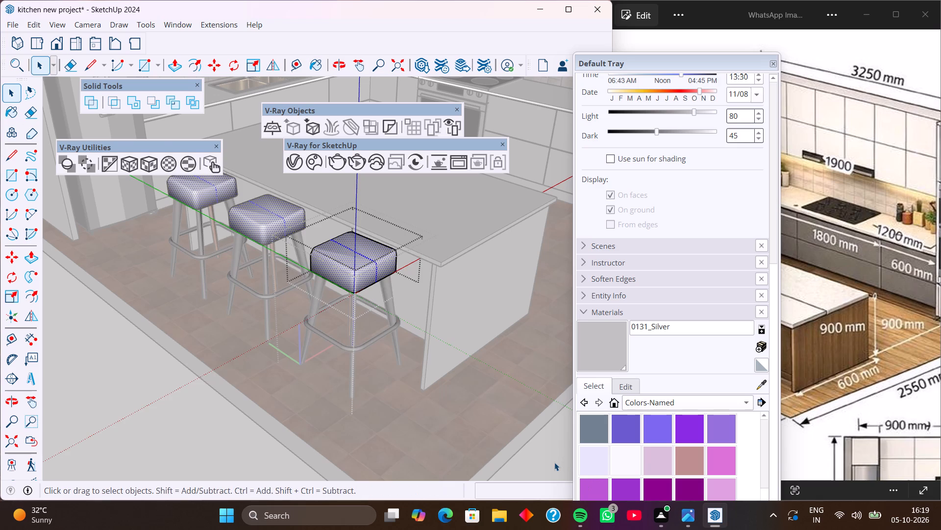
{"action": "left_click", "coordinate": [774, 62]}
{"action": "left_click", "coordinate": [166, 412]}
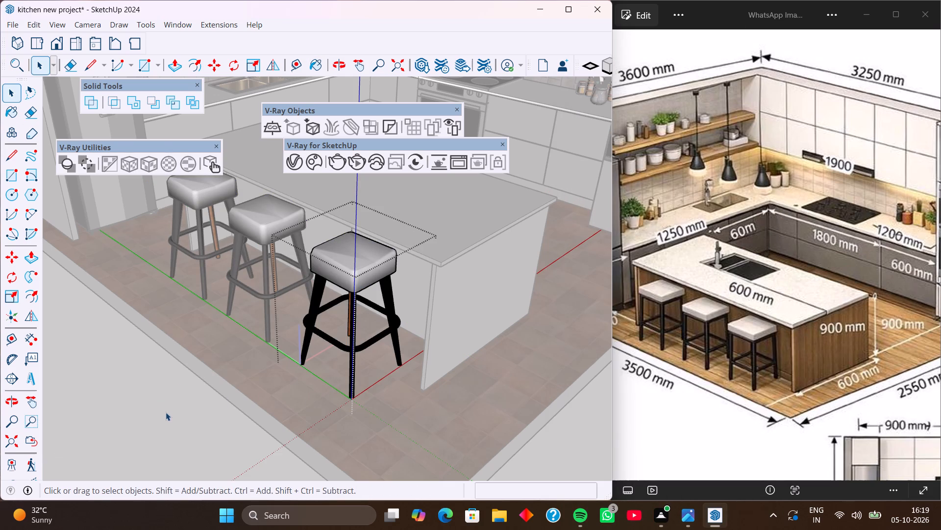
{"action": "scroll", "coordinate": [303, 368], "scroll_direction": "down", "scroll_amount": 5}
{"action": "left_click", "coordinate": [147, 409]}
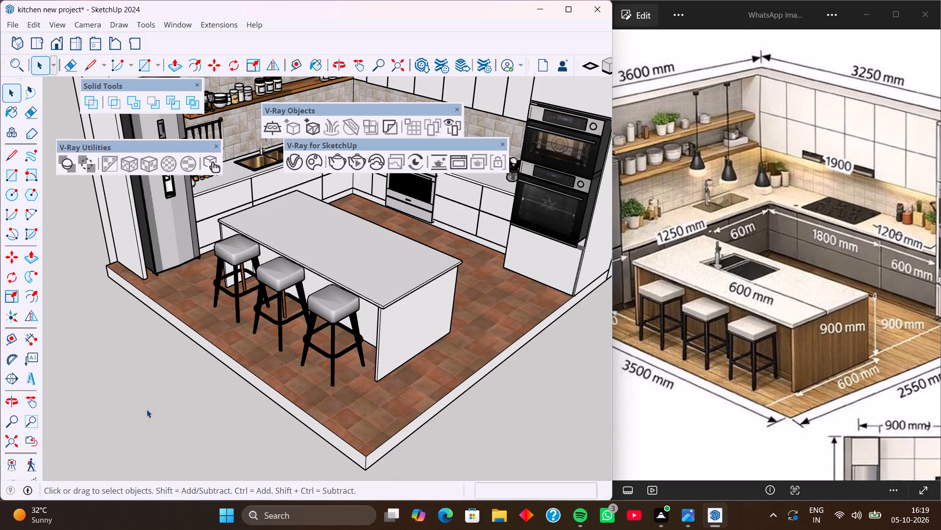
Open the stool's remaining wooden leg on the island side, paint all its faces with black Paint-05, and close the stool.
{"action": "middle_click_drag", "start_coordinate": [278, 328], "coordinate": [347, 327]}
{"action": "middle_click_drag", "start_coordinate": [377, 344], "coordinate": [367, 344]}
{"action": "scroll", "coordinate": [373, 328], "scroll_direction": "up", "scroll_amount": 11}
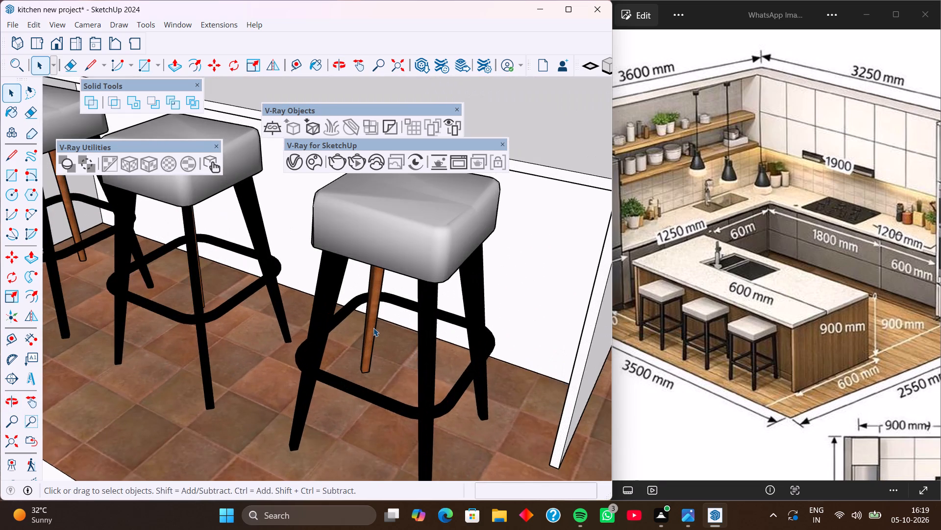
{"action": "left_click", "coordinate": [373, 328]}
{"action": "triple_click", "coordinate": [373, 328]}
{"action": "left_click", "coordinate": [373, 328]}
{"action": "left_click", "coordinate": [372, 328]}
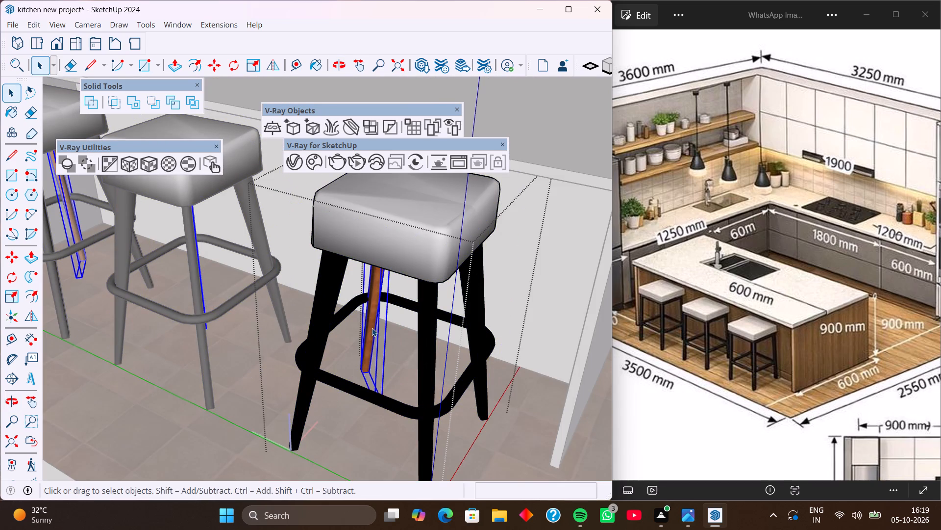
{"action": "left_click", "coordinate": [367, 326]}
{"action": "left_click", "coordinate": [370, 326]}
{"action": "left_click", "coordinate": [370, 326]}
{"action": "left_click", "coordinate": [370, 326]}
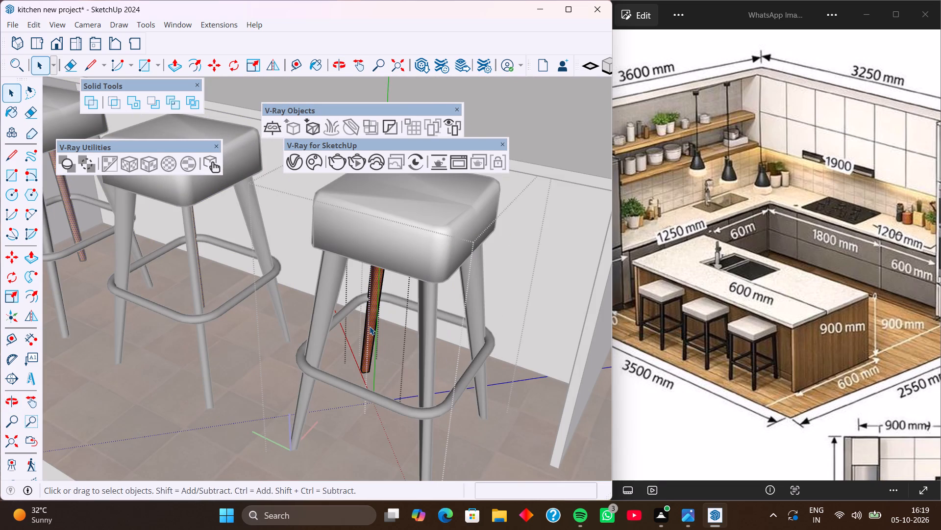
{"action": "left_click", "coordinate": [14, 112]}
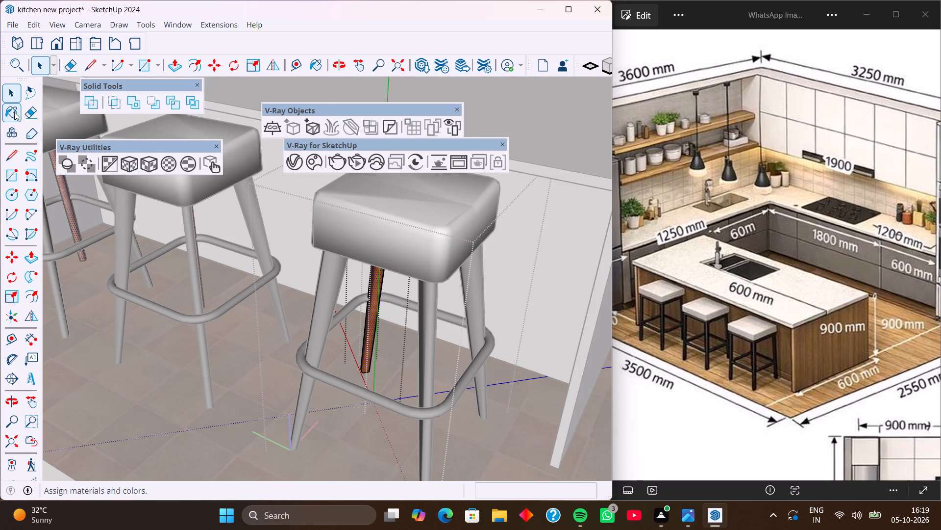
{"action": "scroll", "coordinate": [634, 416], "scroll_direction": "down", "scroll_amount": 6}
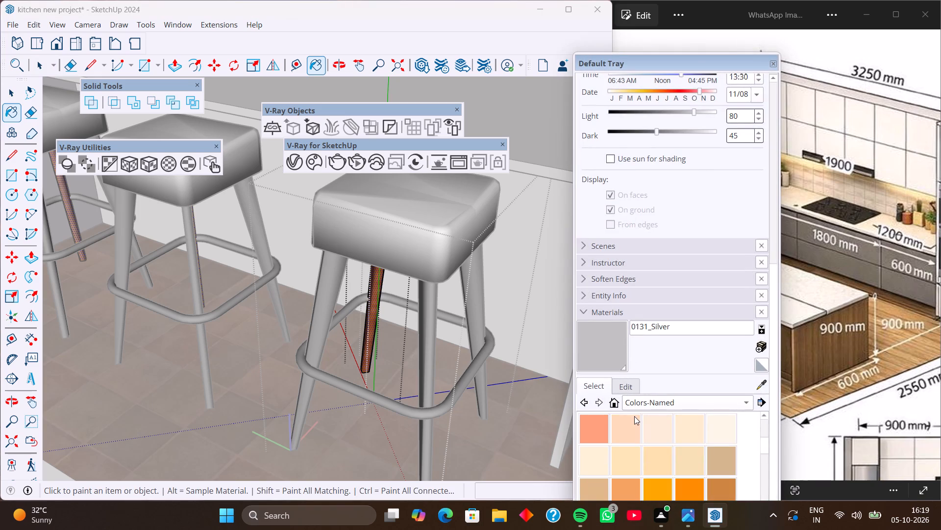
{"action": "scroll", "coordinate": [642, 434], "scroll_direction": "down", "scroll_amount": 20}
{"action": "scroll", "coordinate": [642, 434], "scroll_direction": "down", "scroll_amount": 10}
{"action": "left_click", "coordinate": [629, 433]}
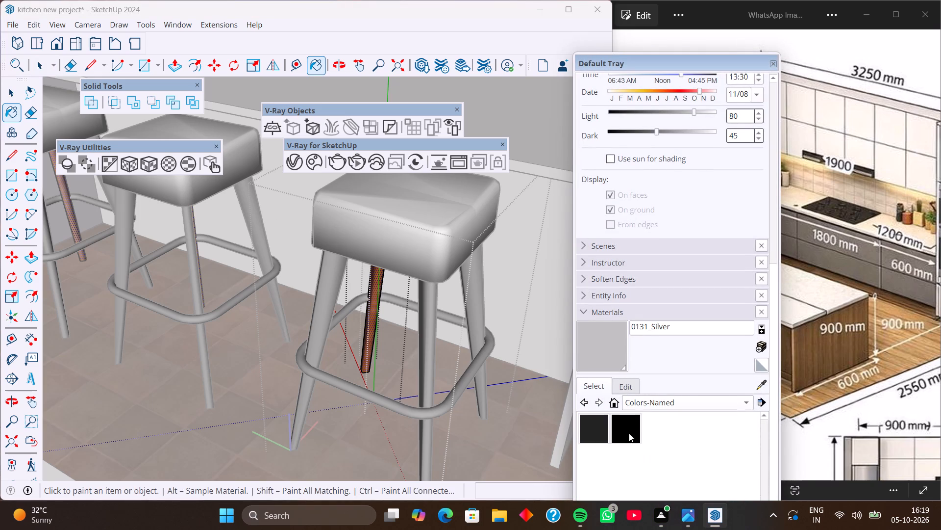
{"action": "left_click", "coordinate": [376, 302]}
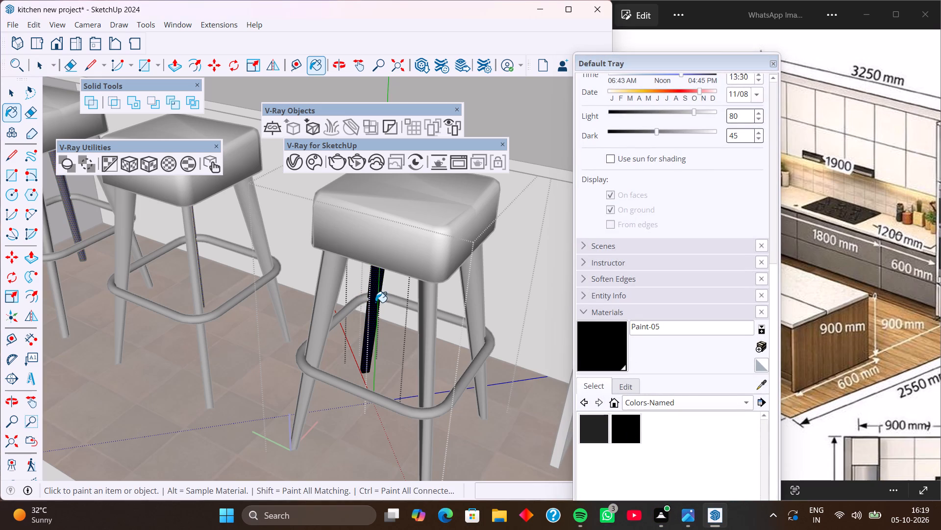
{"action": "key", "text": "space"}
{"action": "scroll", "coordinate": [252, 378], "scroll_direction": "down", "scroll_amount": 17}
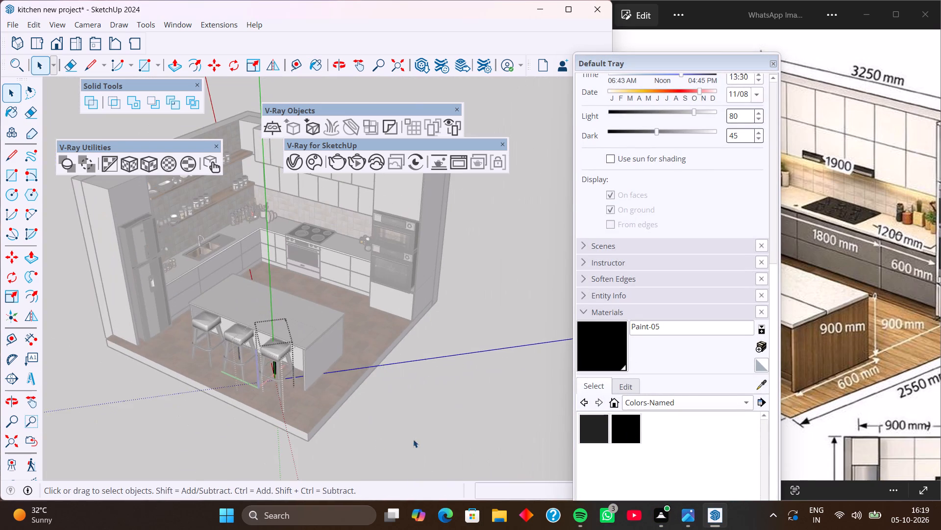
{"action": "left_click", "coordinate": [432, 439]}
{"action": "left_click", "coordinate": [430, 424]}
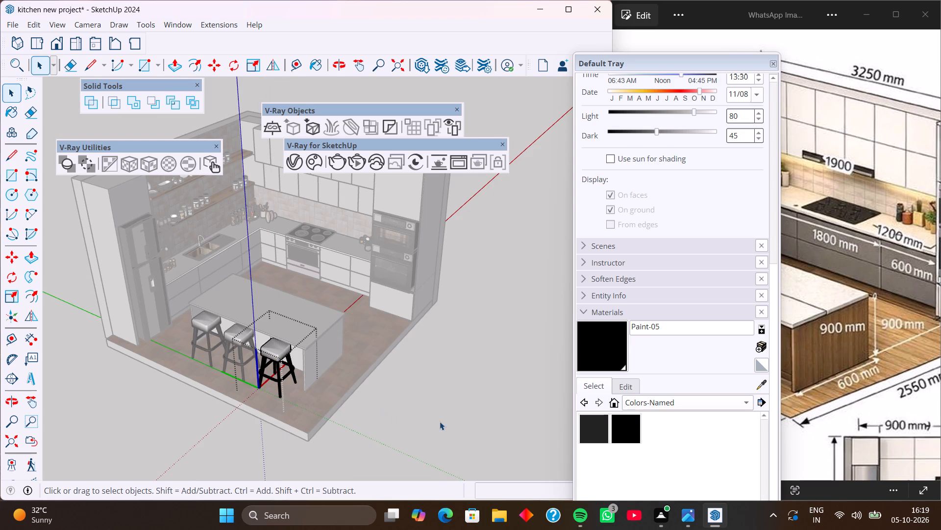
{"action": "left_click", "coordinate": [440, 422]}
Examine the recoloured bar stools and the whole kitchen from several angles.
{"action": "scroll", "coordinate": [286, 370], "scroll_direction": "up", "scroll_amount": 5}
{"action": "middle_click_drag", "start_coordinate": [285, 370], "coordinate": [236, 361]}
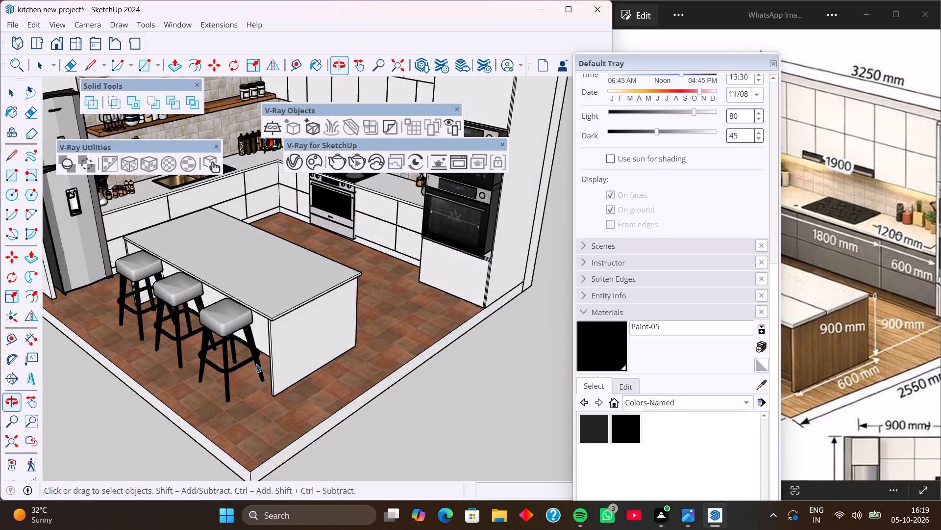
{"action": "middle_click_drag", "start_coordinate": [256, 364], "coordinate": [211, 356]}
{"action": "scroll", "coordinate": [211, 356], "scroll_direction": "down", "scroll_amount": 5}
{"action": "middle_click_drag", "start_coordinate": [244, 359], "coordinate": [288, 368]}
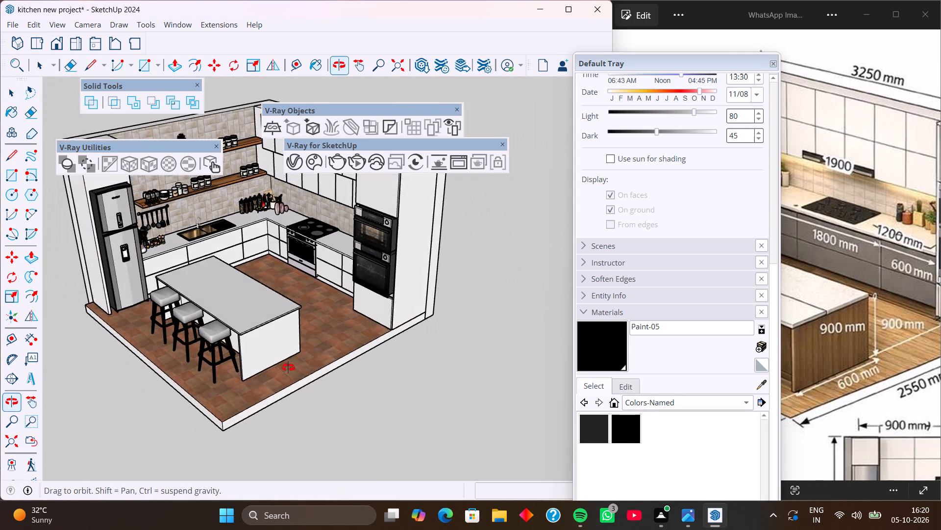
{"action": "middle_click_drag", "start_coordinate": [288, 368], "coordinate": [304, 371]}
{"action": "scroll", "coordinate": [304, 371], "scroll_direction": "down", "scroll_amount": 2}
{"action": "middle_click_drag", "start_coordinate": [304, 371], "coordinate": [326, 366]}
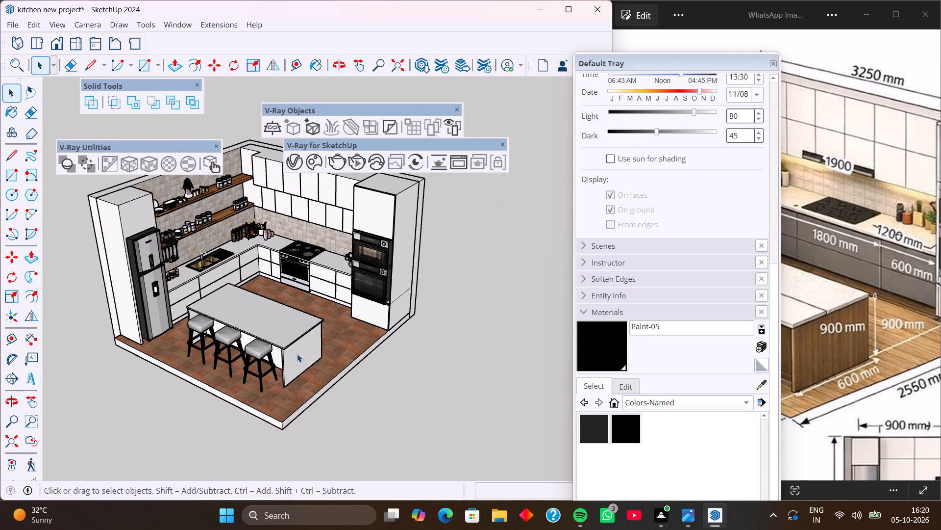
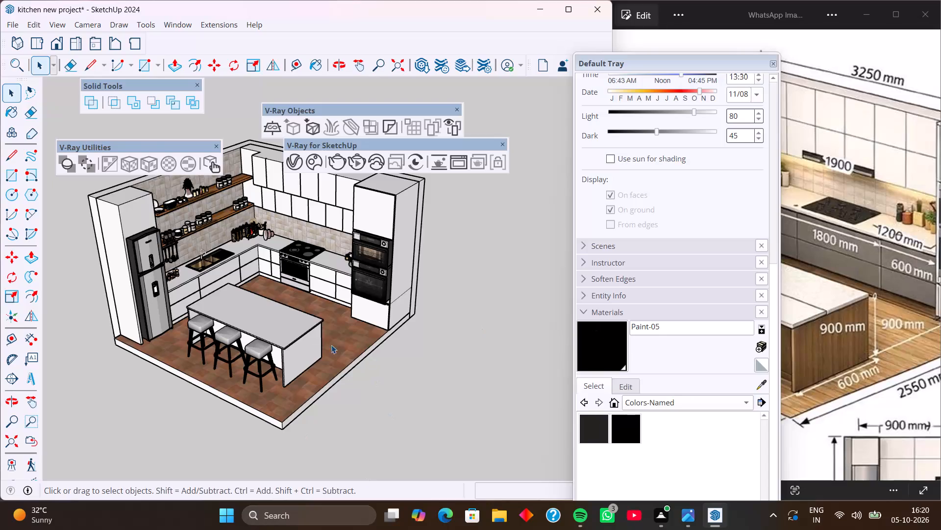
Close the floating V-Ray for SketchUp, V-Ray Objects and V-Ray Utilities tool sets to clear the modelling area.
{"action": "left_click", "coordinate": [503, 142]}
{"action": "left_click", "coordinate": [459, 107]}
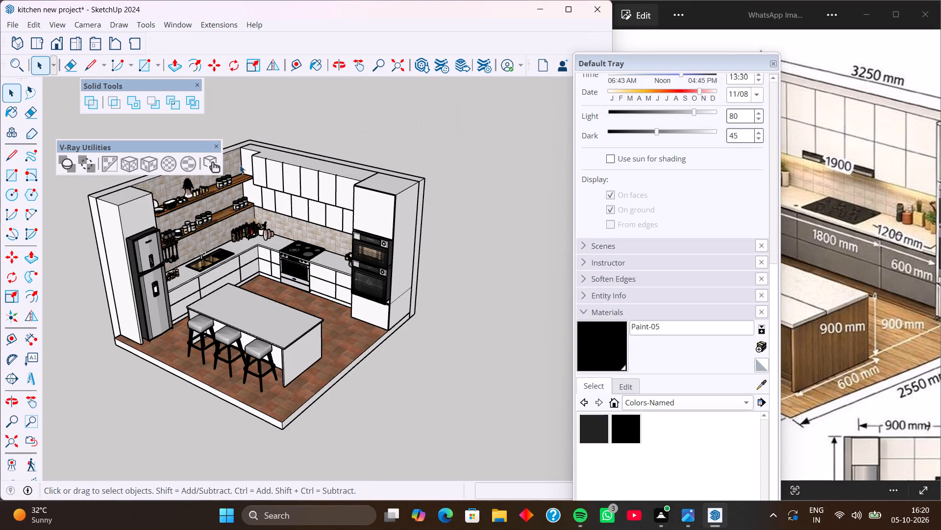
{"action": "left_click", "coordinate": [218, 143]}
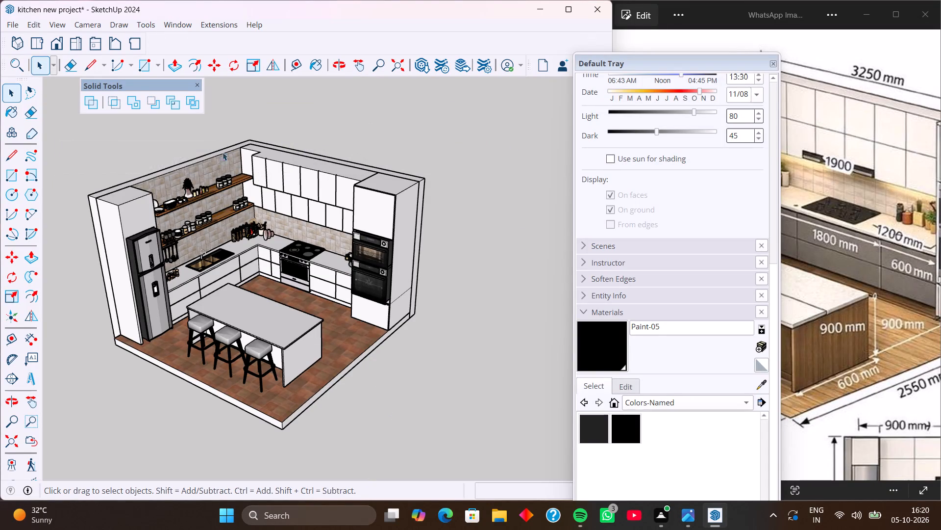
Examine the kitchen model closely around the countertop accessories and oven unit, and as a whole from several angles.
{"action": "middle_click_drag", "start_coordinate": [290, 241], "coordinate": [442, 264]}
{"action": "middle_click_drag", "start_coordinate": [311, 283], "coordinate": [390, 270]}
{"action": "scroll", "coordinate": [339, 263], "scroll_direction": "up", "scroll_amount": 16}
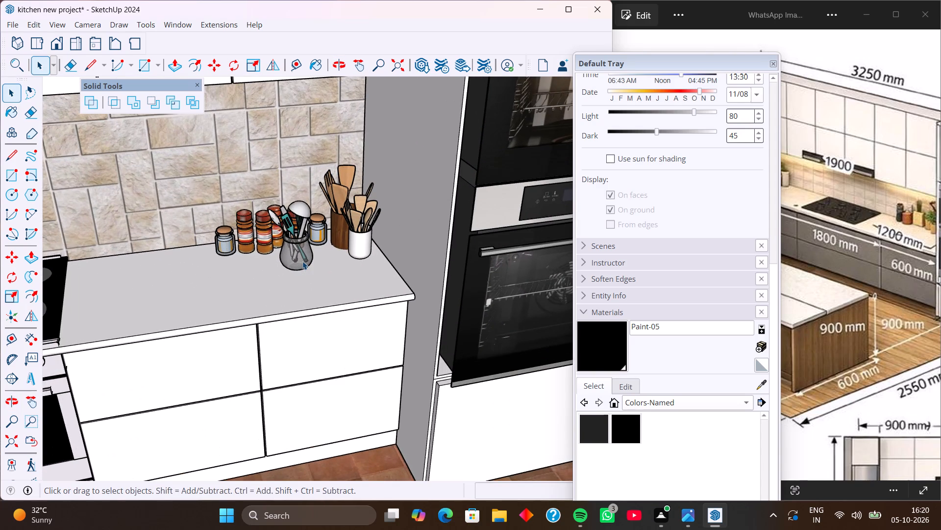
{"action": "scroll", "coordinate": [302, 261], "scroll_direction": "down", "scroll_amount": 13}
{"action": "scroll", "coordinate": [314, 332], "scroll_direction": "down", "scroll_amount": 4}
{"action": "middle_click_drag", "start_coordinate": [322, 339], "coordinate": [191, 337]}
{"action": "middle_click_drag", "start_coordinate": [291, 371], "coordinate": [184, 359]}
{"action": "middle_click_drag", "start_coordinate": [337, 365], "coordinate": [256, 368]}
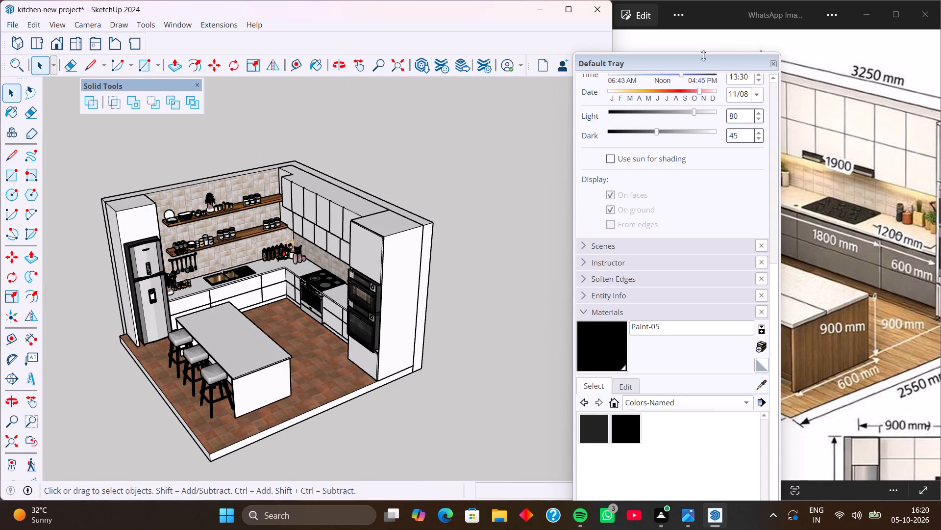
Close the Default Tray to leave the whole kitchen model unobstructed.
{"action": "left_click", "coordinate": [774, 68]}
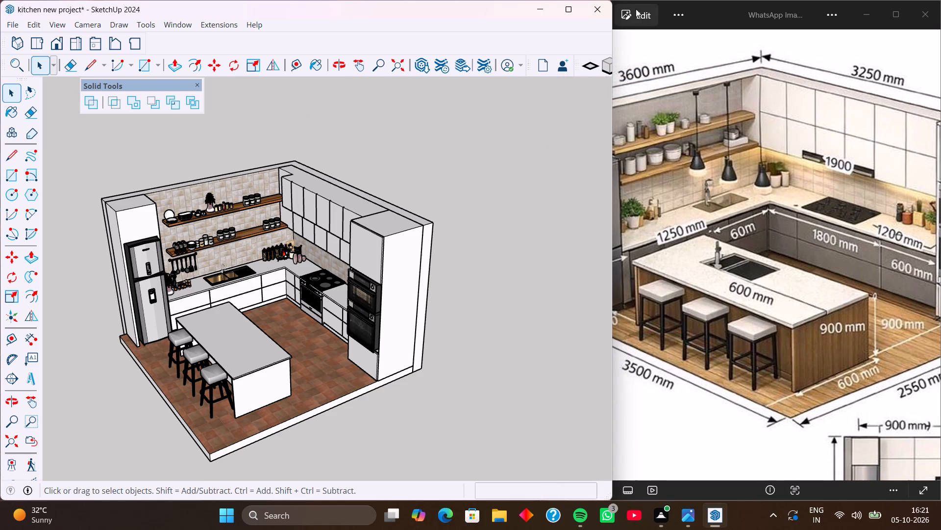
Close the kitchen new project model, saving its changes.
{"action": "left_click", "coordinate": [603, 12]}
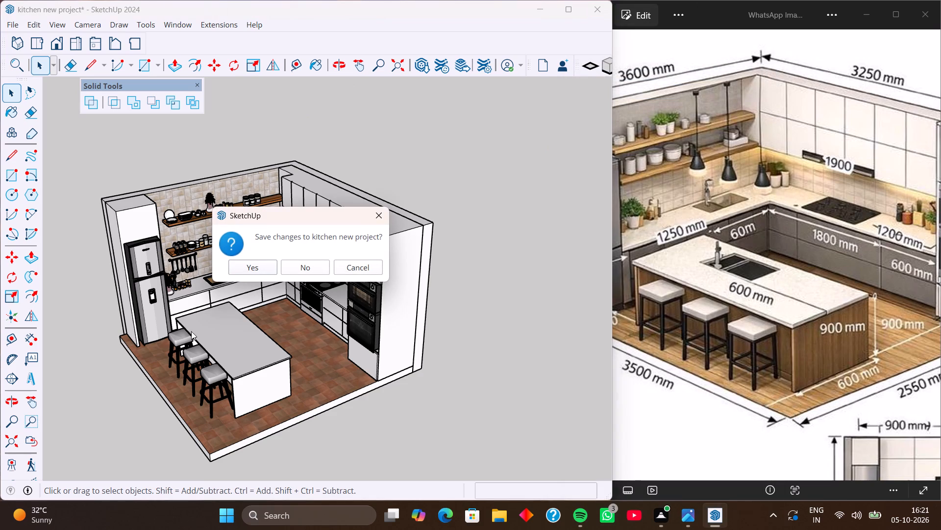
{"action": "left_click", "coordinate": [270, 266]}
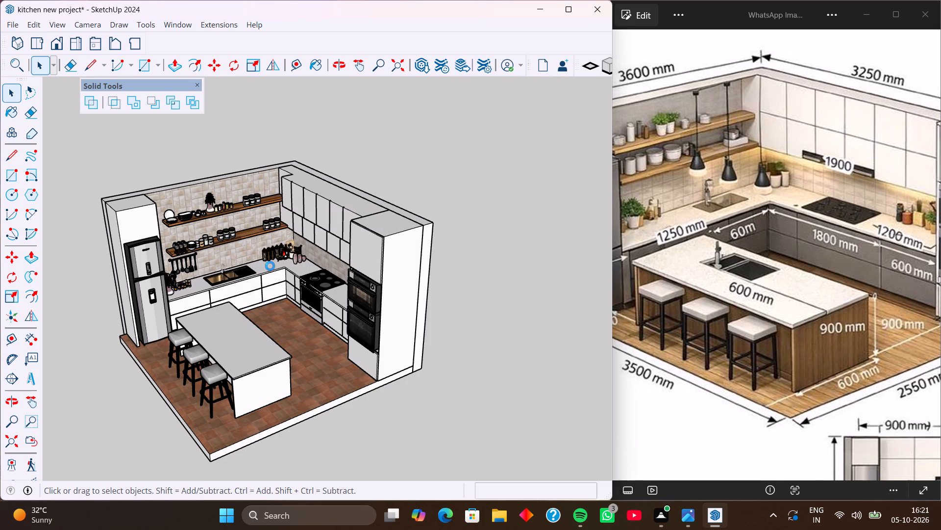
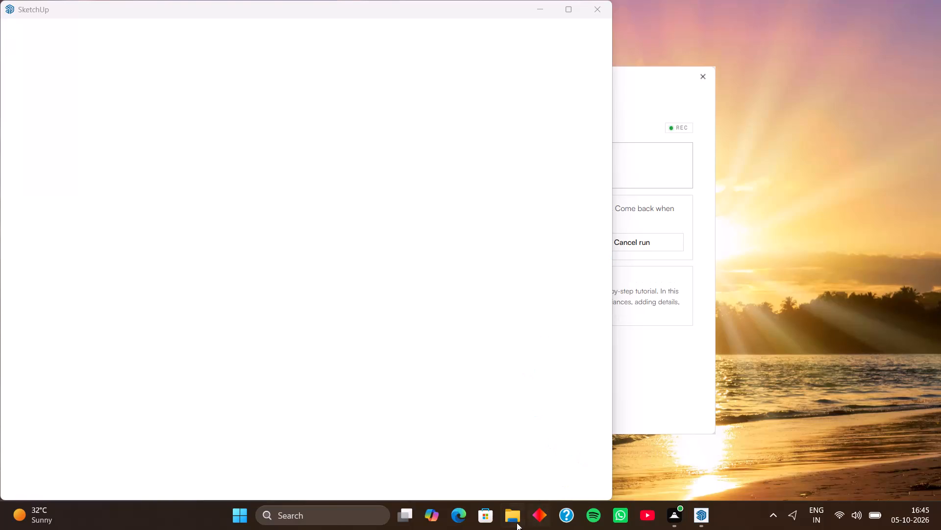
Open the WhatsApp kitchen reference image from the Downloads folder in Photos, and close the File Explorer window.
{"action": "left_click", "coordinate": [509, 518]}
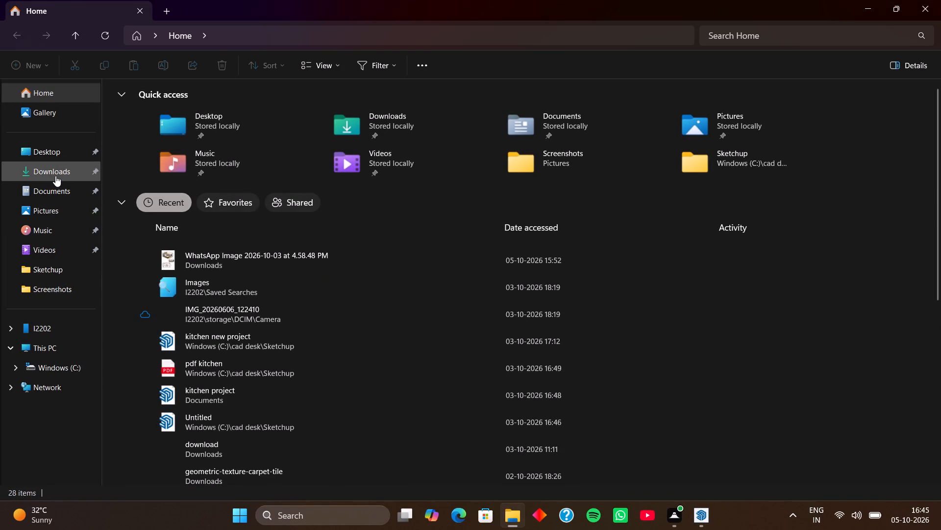
{"action": "left_click", "coordinate": [55, 176]}
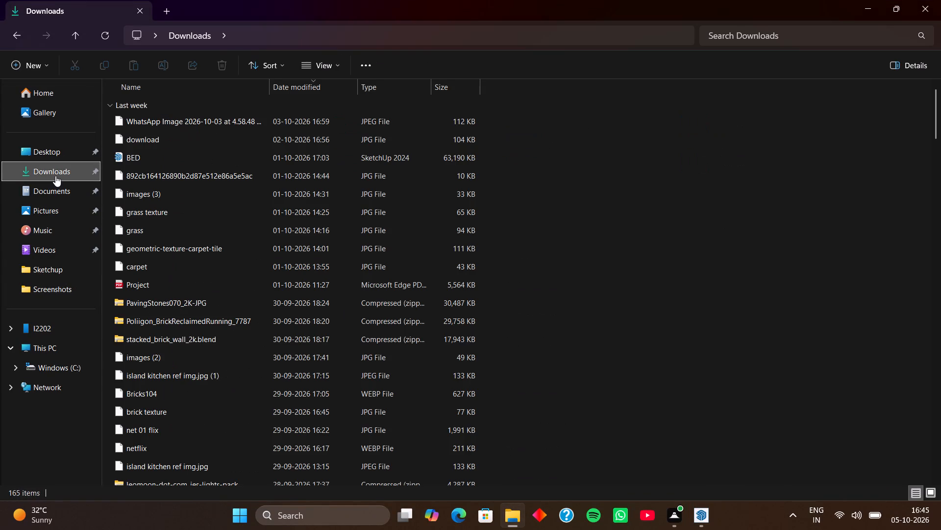
{"action": "double_click", "coordinate": [245, 125]}
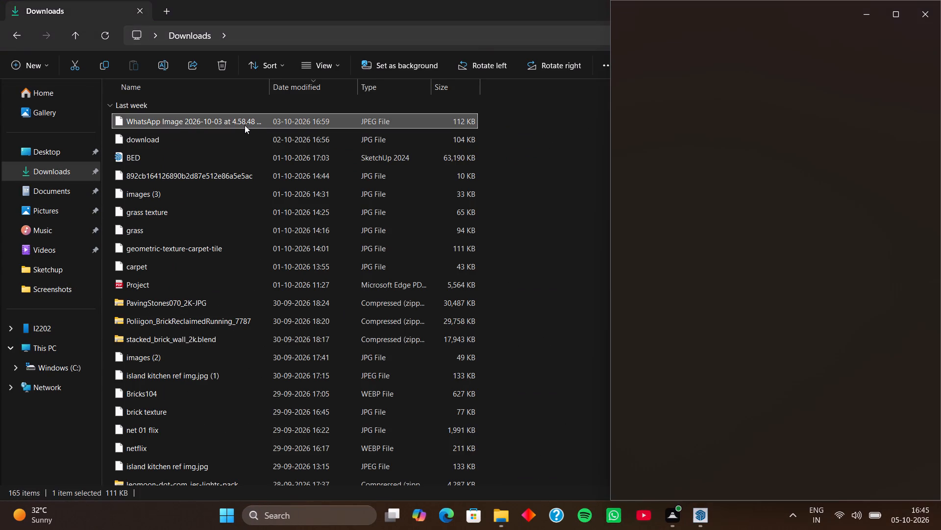
{"action": "left_click", "coordinate": [494, 16]}
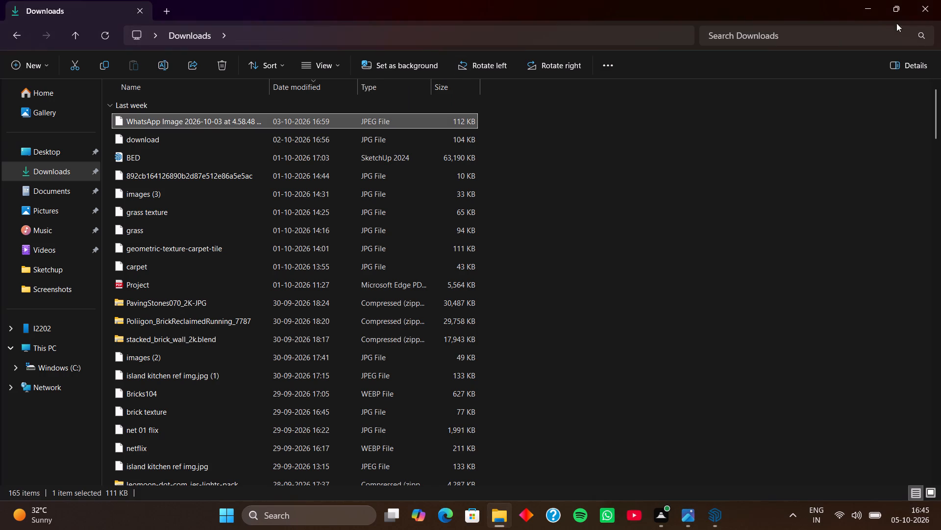
{"action": "left_click", "coordinate": [926, 11]}
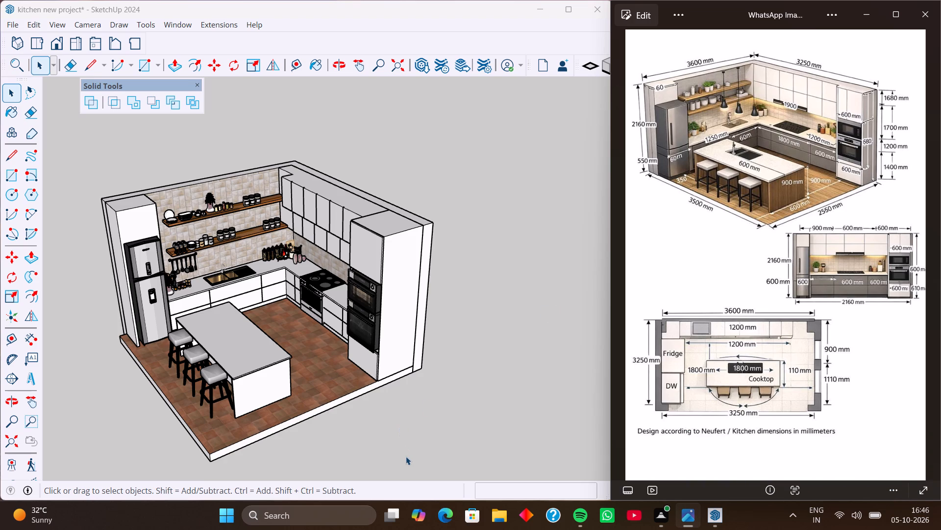
Copy the kitchen sink from the wall countertop to the open space outside the room, about 15' 6" away.
{"action": "middle_click_drag", "start_coordinate": [397, 429], "coordinate": [442, 394]}
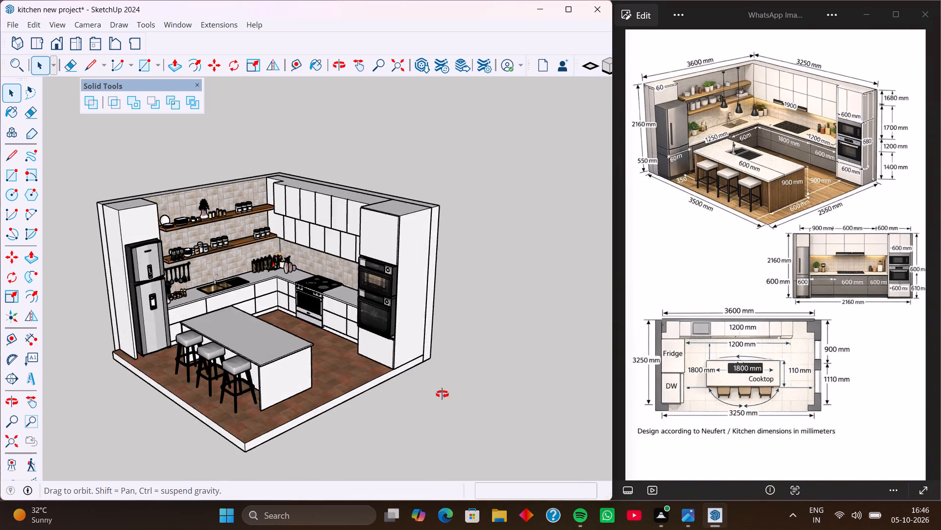
{"action": "middle_click_drag", "start_coordinate": [442, 394], "coordinate": [549, 371]}
{"action": "middle_click_drag", "start_coordinate": [434, 378], "coordinate": [528, 423]}
{"action": "middle_click_drag", "start_coordinate": [458, 410], "coordinate": [464, 459]}
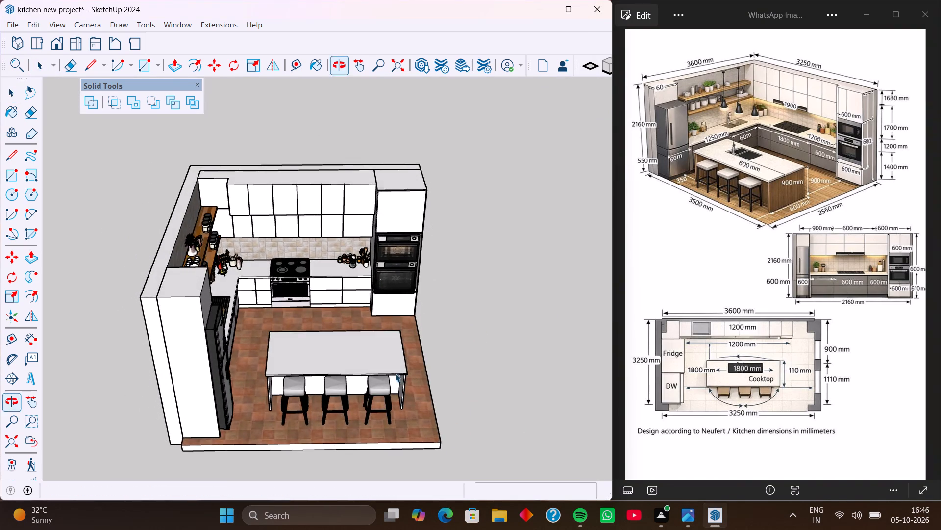
{"action": "scroll", "coordinate": [394, 372], "scroll_direction": "up", "scroll_amount": 4}
{"action": "middle_click_drag", "start_coordinate": [394, 372], "coordinate": [328, 375]}
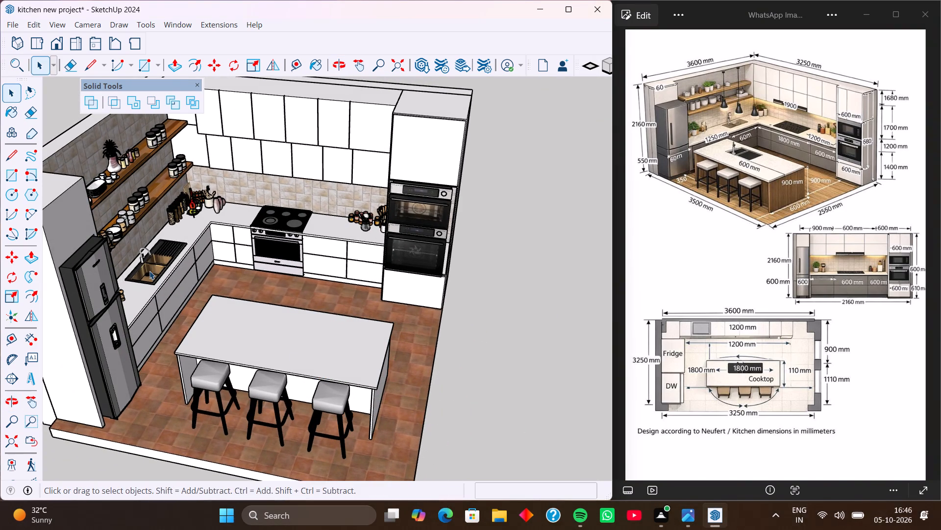
{"action": "left_click", "coordinate": [157, 270]}
{"action": "key", "text": "m"}
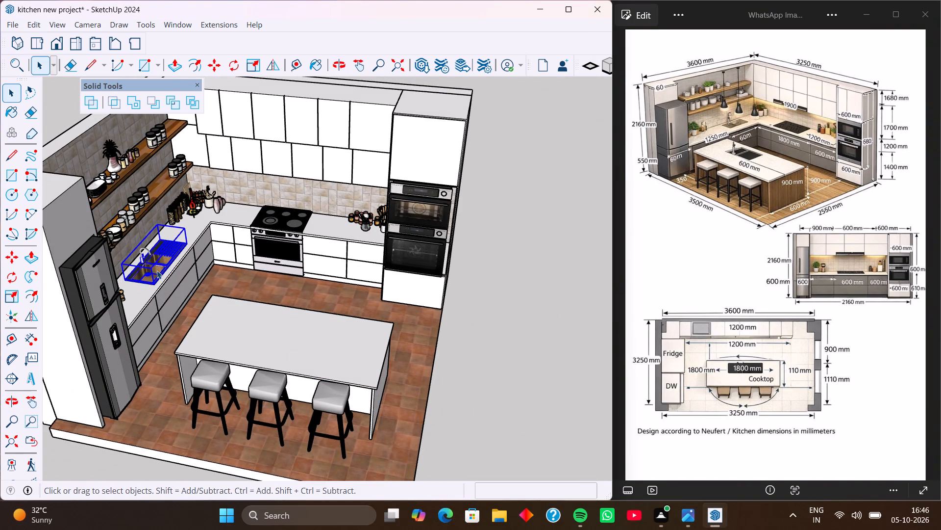
{"action": "left_click", "coordinate": [155, 286]}
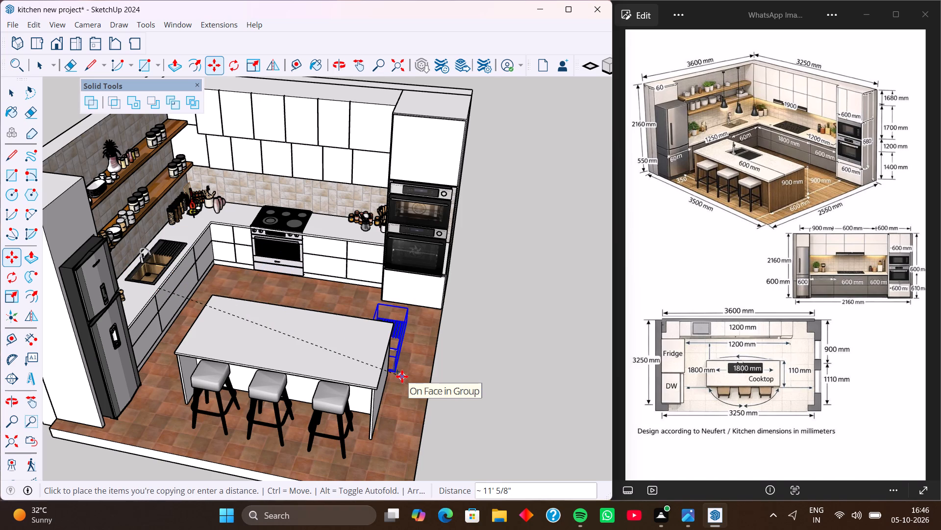
{"action": "left_click", "coordinate": [527, 386]}
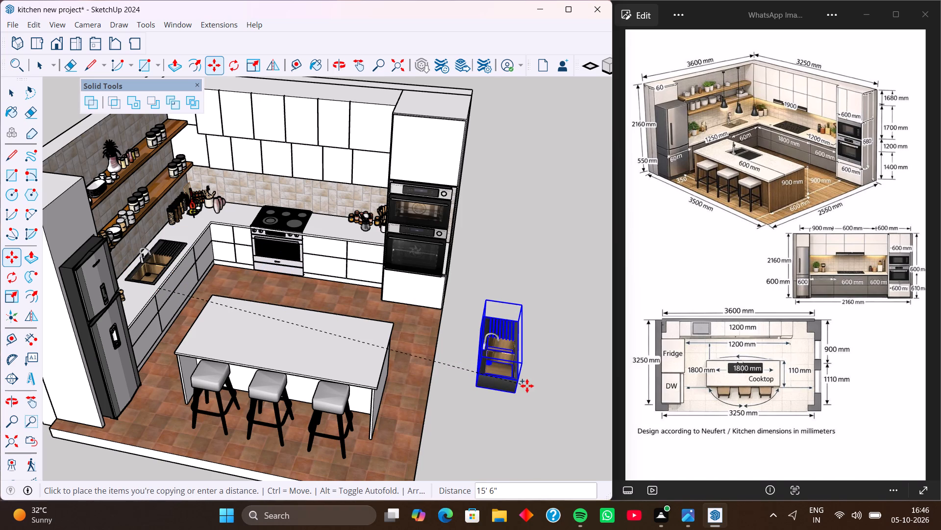
Rotate the copied sink 270 degrees about its bottom corner so it runs parallel to the island.
{"action": "middle_click_drag", "start_coordinate": [541, 415], "coordinate": [467, 314]}
{"action": "scroll", "coordinate": [485, 350], "scroll_direction": "up", "scroll_amount": 6}
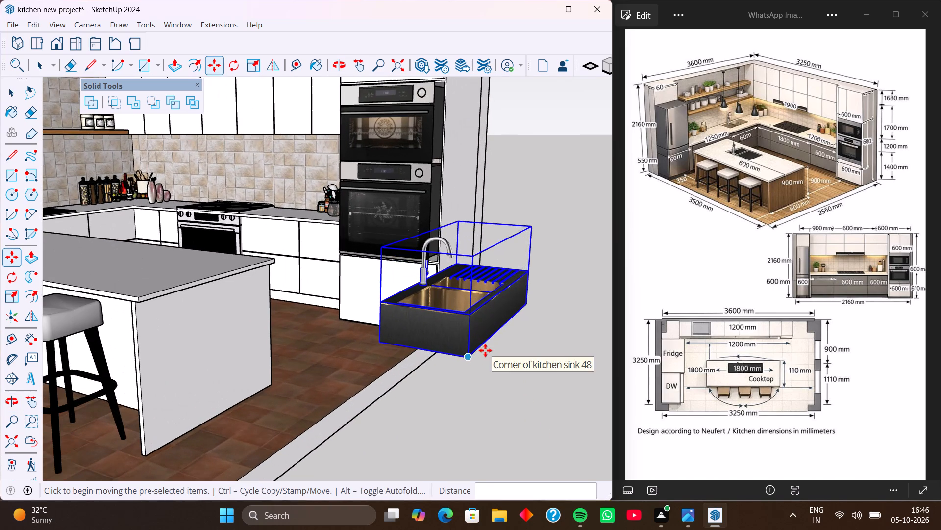
{"action": "left_click", "coordinate": [10, 285]}
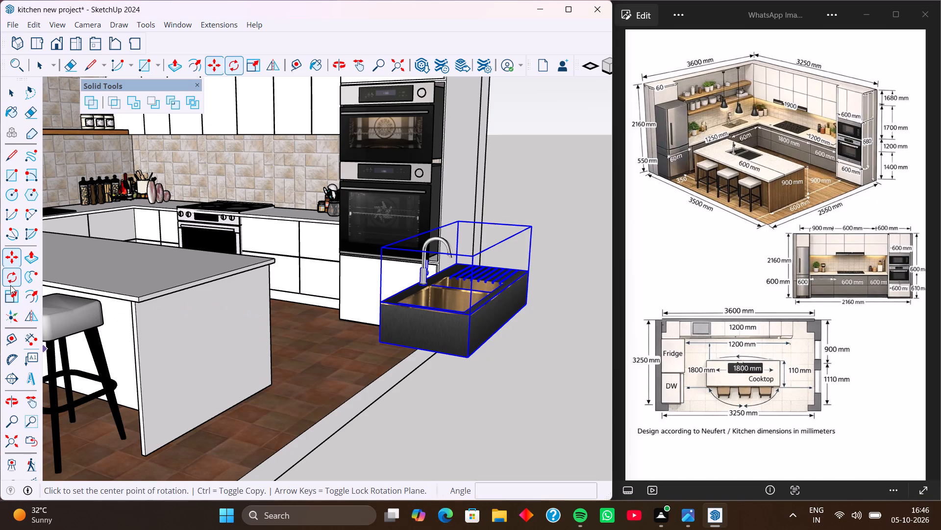
{"action": "left_click", "coordinate": [468, 356]}
{"action": "left_click", "coordinate": [363, 346]}
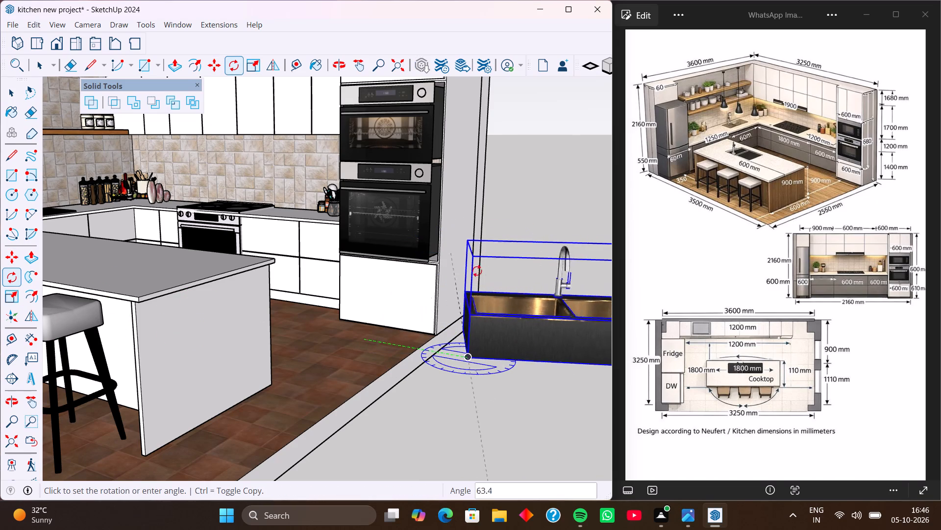
{"action": "scroll", "coordinate": [561, 280], "scroll_direction": "down", "scroll_amount": 4}
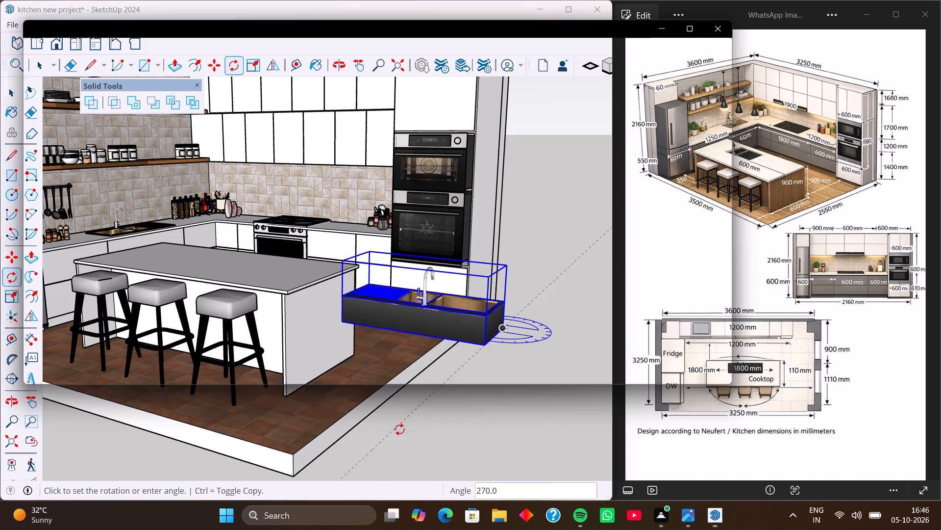
{"action": "left_click", "coordinate": [399, 429]}
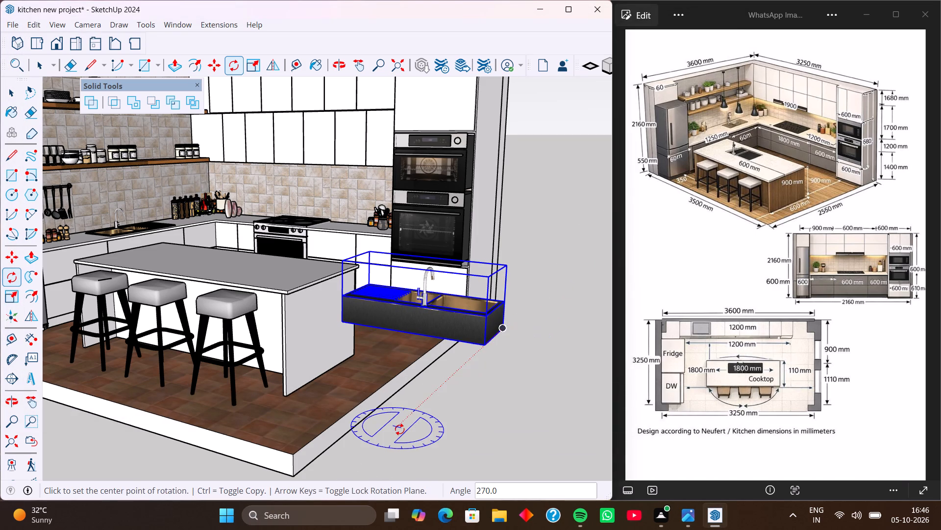
Move the rotated sink by its bottom corner onto the island countertop, about 6' 5" away.
{"action": "middle_click_drag", "start_coordinate": [424, 374], "coordinate": [467, 417]}
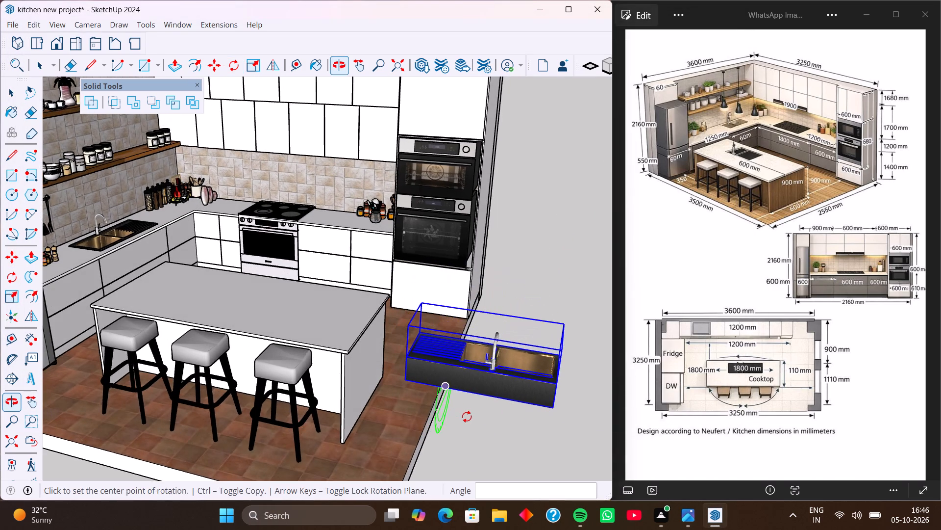
{"action": "middle_click_drag", "start_coordinate": [452, 414], "coordinate": [405, 406]}
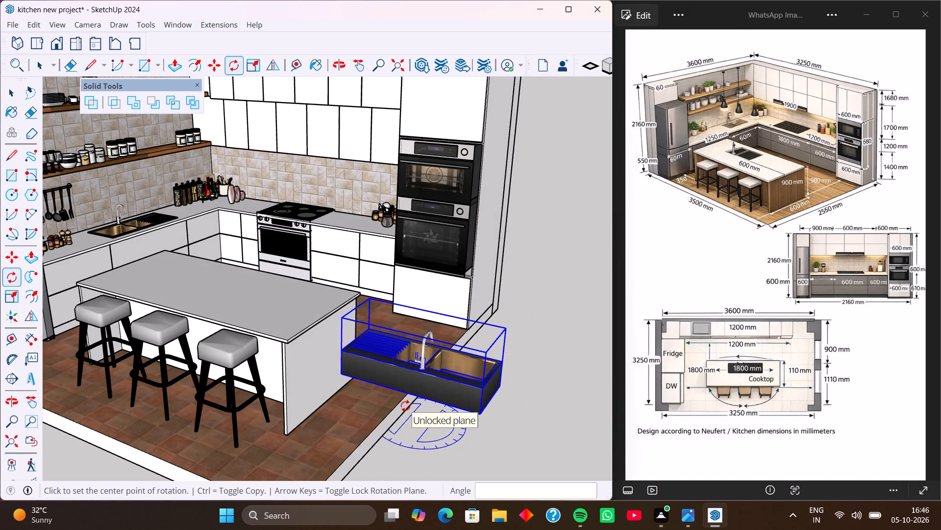
{"action": "key", "text": "m"}
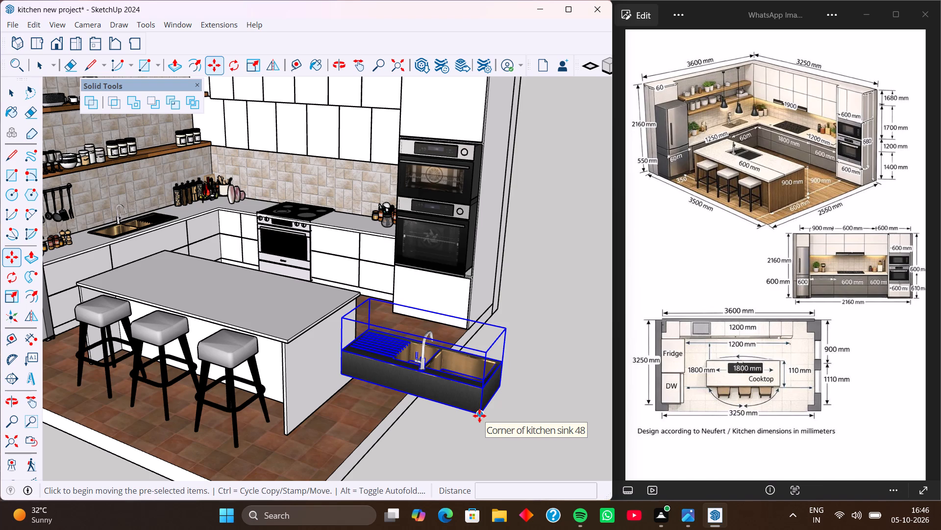
{"action": "left_click", "coordinate": [479, 416]}
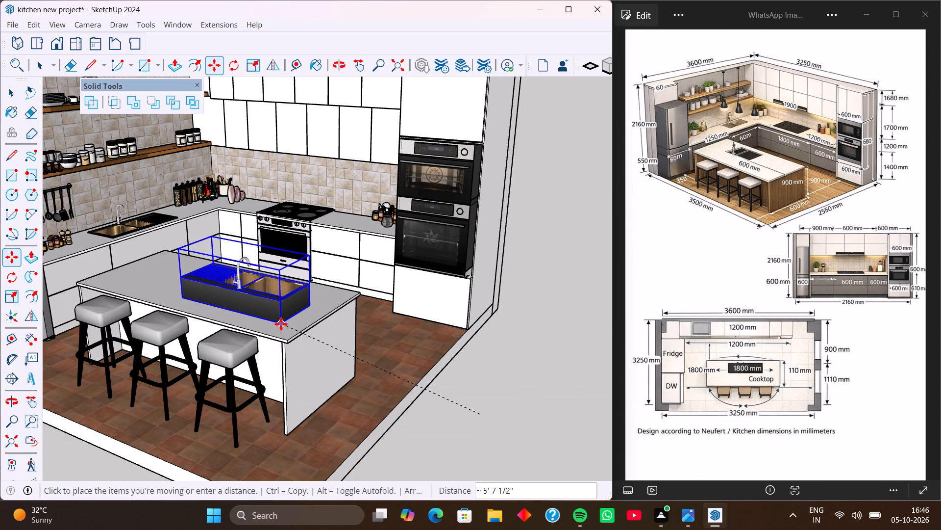
{"action": "left_click", "coordinate": [264, 314]}
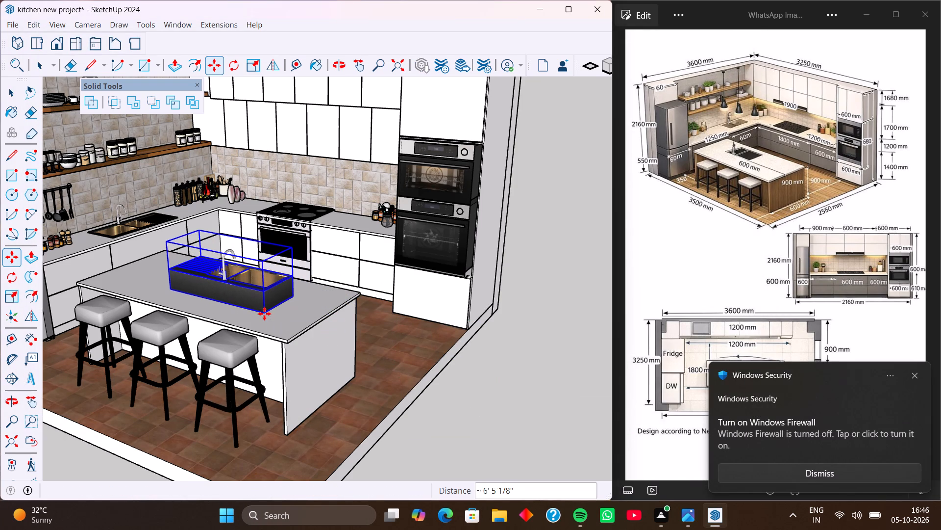
Shift the sink about 1' 3" across the island countertop, away from the island's near end.
{"action": "middle_click_drag", "start_coordinate": [297, 327], "coordinate": [257, 456]}
{"action": "middle_click_drag", "start_coordinate": [277, 381], "coordinate": [184, 369]}
{"action": "middle_click_drag", "start_coordinate": [243, 374], "coordinate": [220, 444]}
{"action": "scroll", "coordinate": [201, 367], "scroll_direction": "up", "scroll_amount": 8}
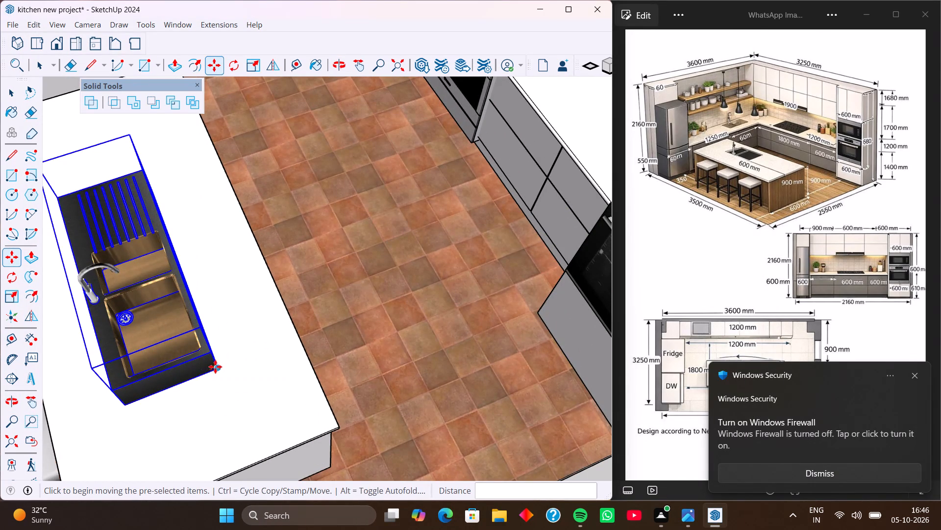
{"action": "left_click", "coordinate": [218, 365]}
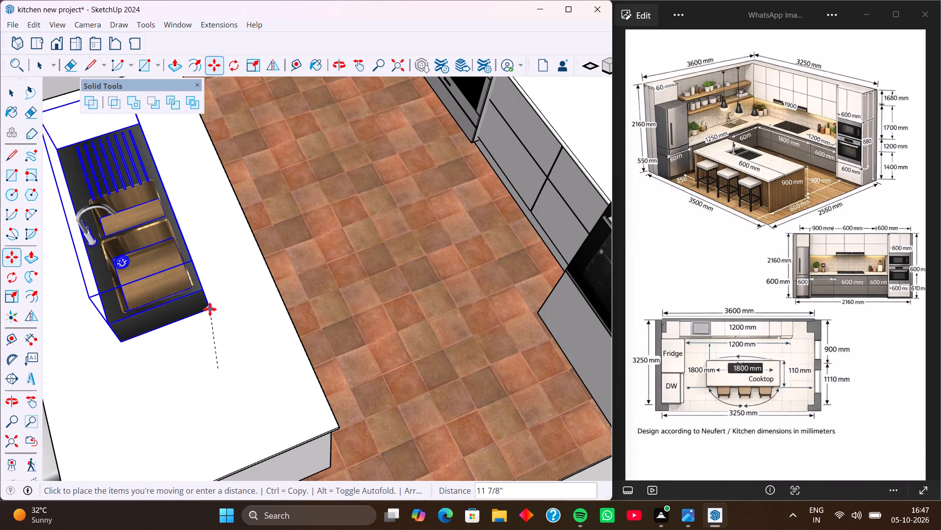
{"action": "left_click", "coordinate": [198, 295]}
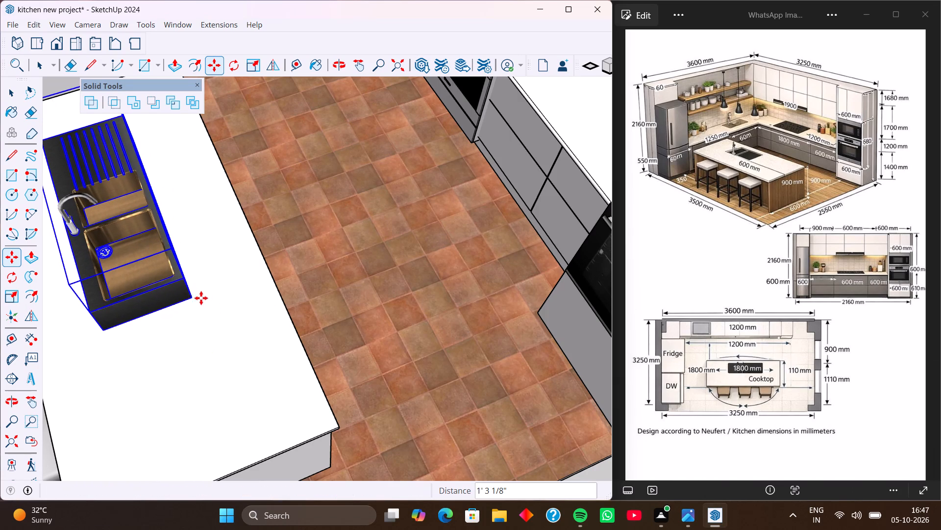
Lower the sink vertically by about 7 1/4" so its rim sits at the island countertop surface, and deselect it.
{"action": "scroll", "coordinate": [217, 320], "scroll_direction": "down", "scroll_amount": 4}
{"action": "middle_click_drag", "start_coordinate": [235, 370], "coordinate": [249, 259]}
{"action": "middle_click_drag", "start_coordinate": [283, 318], "coordinate": [169, 312]}
{"action": "scroll", "coordinate": [169, 312], "scroll_direction": "up", "scroll_amount": 4}
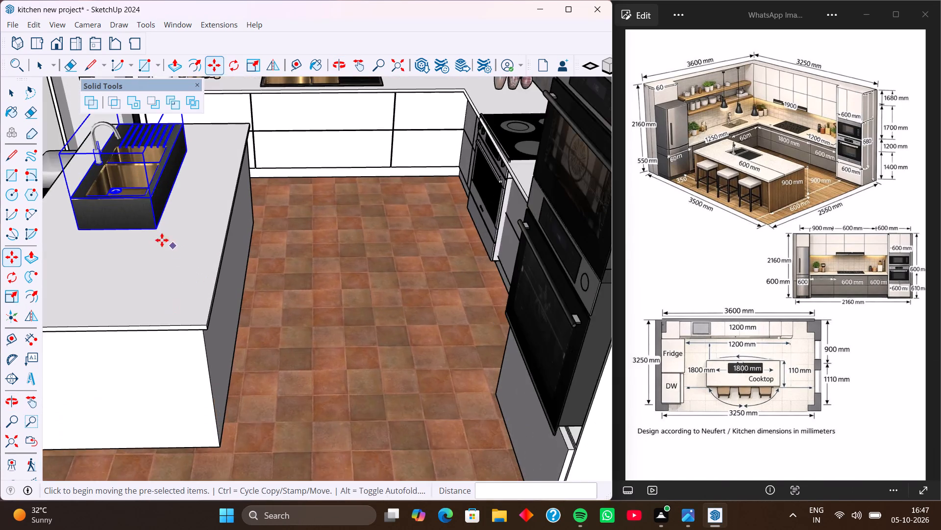
{"action": "scroll", "coordinate": [162, 240], "scroll_direction": "up", "scroll_amount": 1}
{"action": "scroll", "coordinate": [154, 190], "scroll_direction": "up", "scroll_amount": 11}
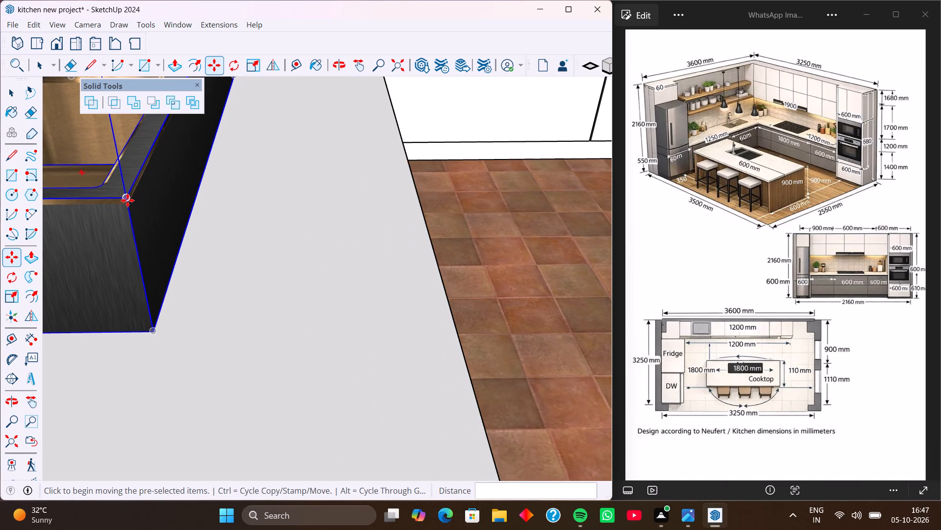
{"action": "left_click", "coordinate": [129, 206]}
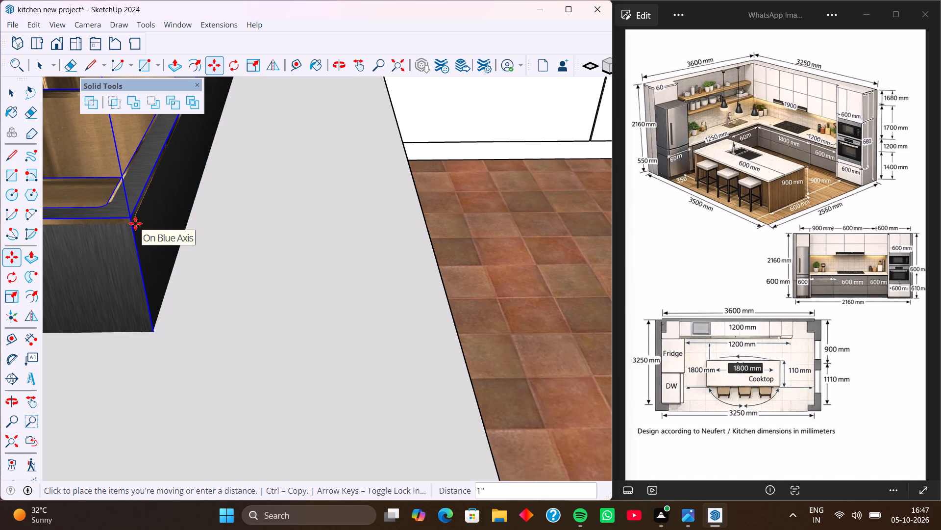
{"action": "key", "text": "Up"}
{"action": "left_click", "coordinate": [171, 322]}
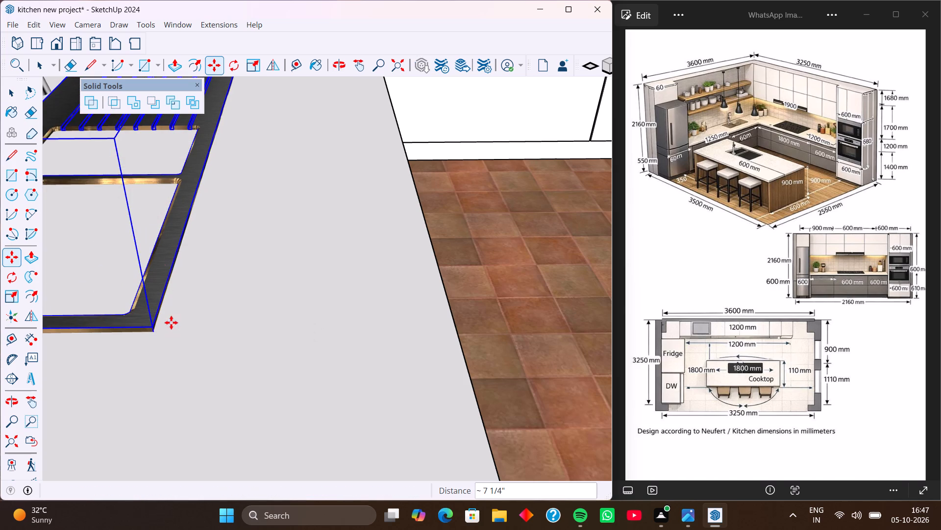
{"action": "scroll", "coordinate": [146, 251], "scroll_direction": "down", "scroll_amount": 20}
{"action": "scroll", "coordinate": [146, 251], "scroll_direction": "down", "scroll_amount": 7}
{"action": "middle_click_drag", "start_coordinate": [170, 319], "coordinate": [260, 321]}
{"action": "key", "text": "space"}
{"action": "left_click", "coordinate": [512, 447]}
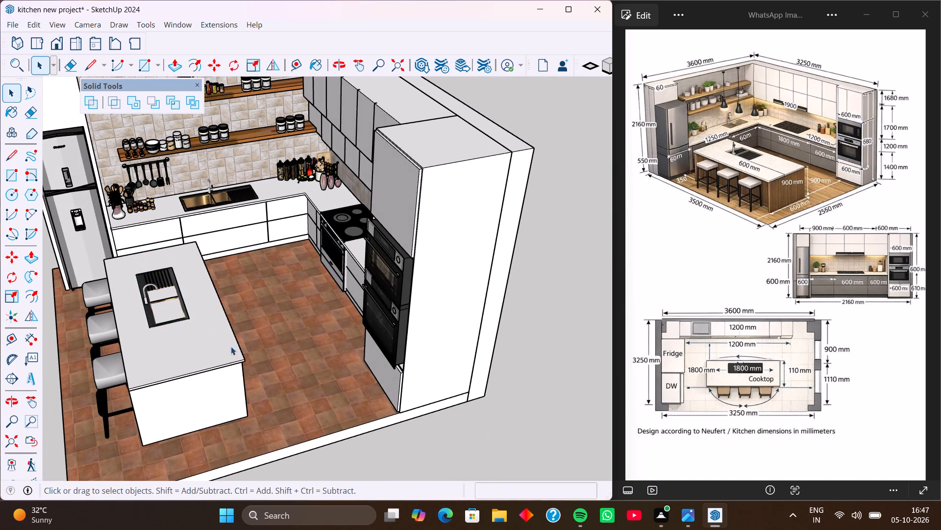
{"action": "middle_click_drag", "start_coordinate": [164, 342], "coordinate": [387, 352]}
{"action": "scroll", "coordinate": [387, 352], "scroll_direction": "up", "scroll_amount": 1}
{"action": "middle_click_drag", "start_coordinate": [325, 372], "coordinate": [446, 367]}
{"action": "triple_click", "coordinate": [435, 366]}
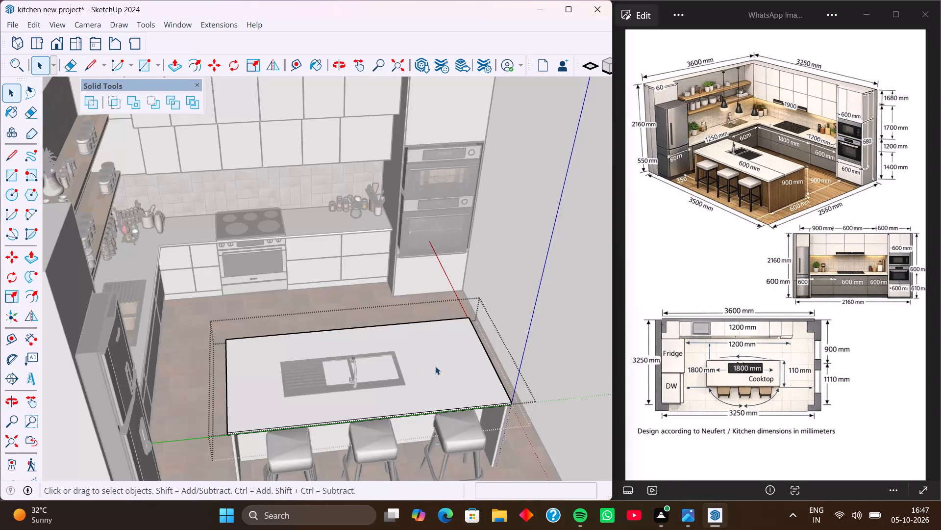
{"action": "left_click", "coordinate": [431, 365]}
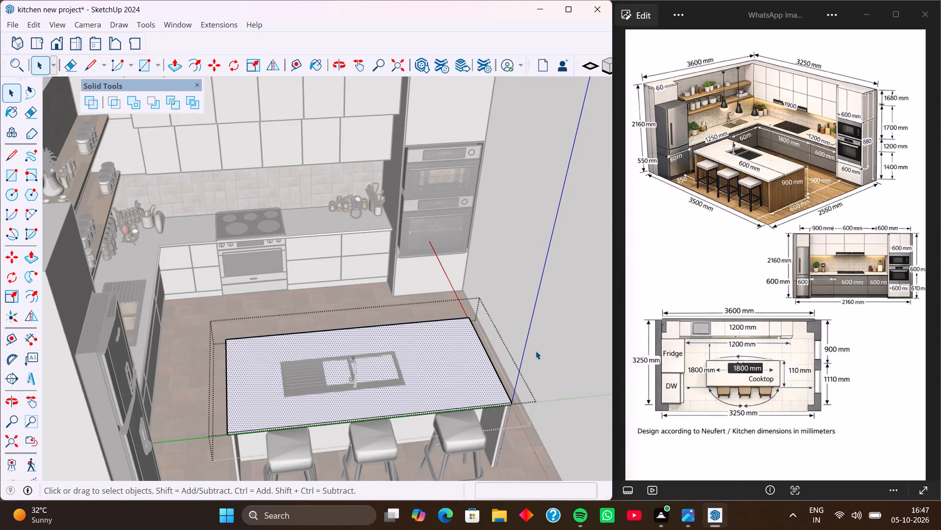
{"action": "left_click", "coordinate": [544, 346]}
Draw a horizontal rectangle about 3' 5" by 1' 4 11/16" over the island sink's rim, between its opposite corners.
{"action": "middle_click_drag", "start_coordinate": [396, 425], "coordinate": [395, 425]}
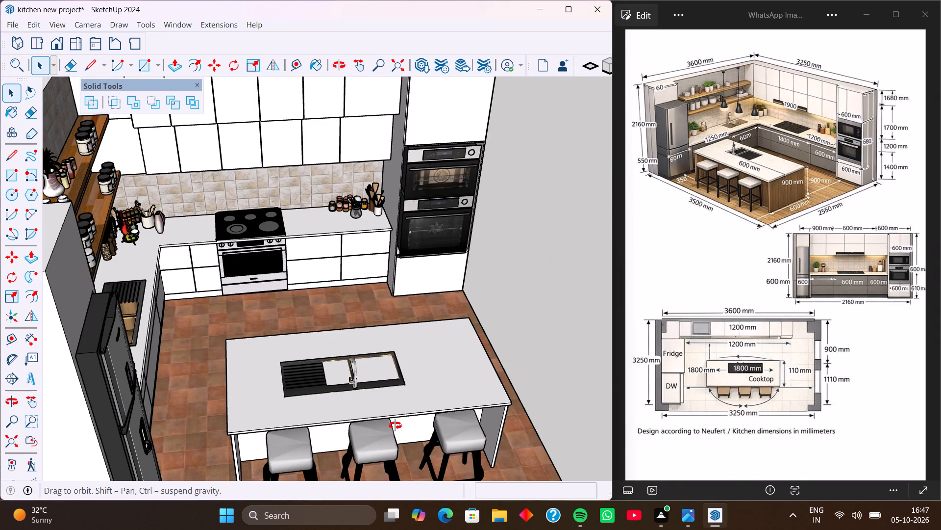
{"action": "middle_click_drag", "start_coordinate": [395, 425], "coordinate": [372, 304]}
{"action": "middle_click_drag", "start_coordinate": [367, 306], "coordinate": [396, 409]}
{"action": "scroll", "coordinate": [265, 321], "scroll_direction": "up", "scroll_amount": 8}
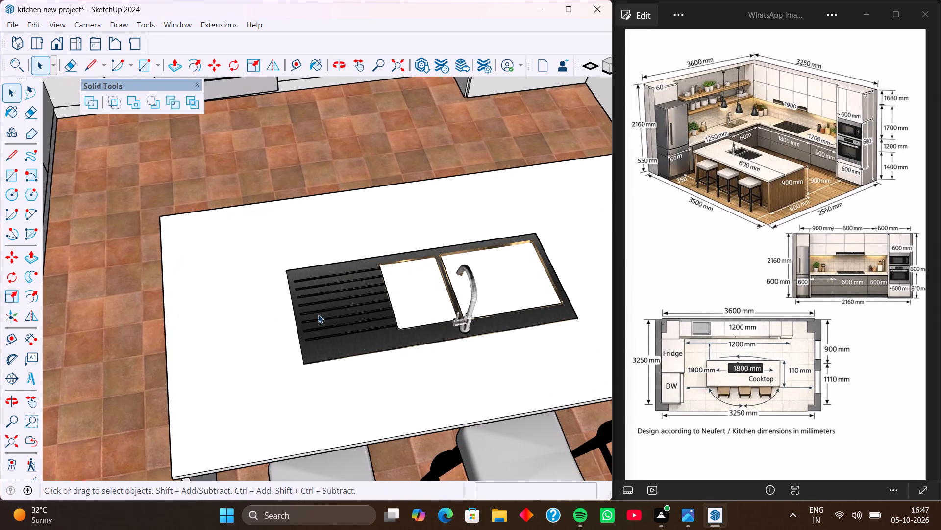
{"action": "key", "text": "r"}
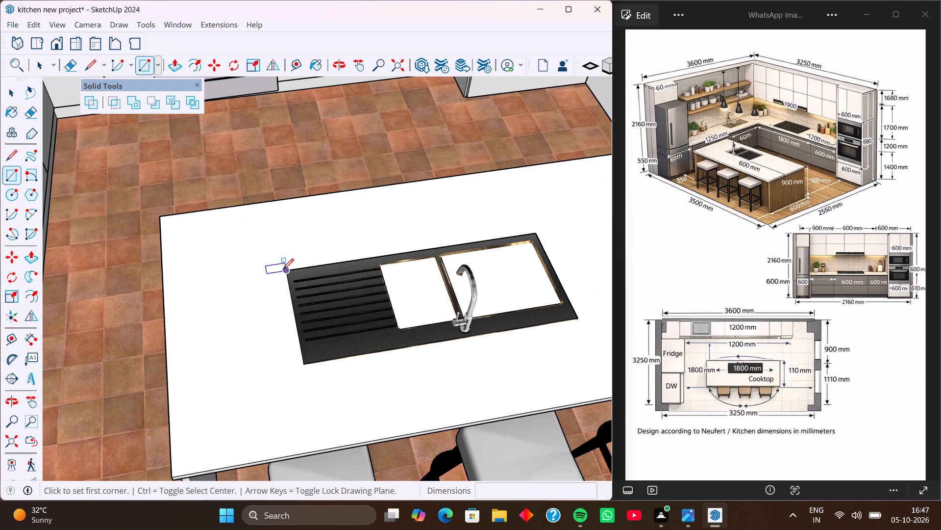
{"action": "left_click", "coordinate": [283, 269]}
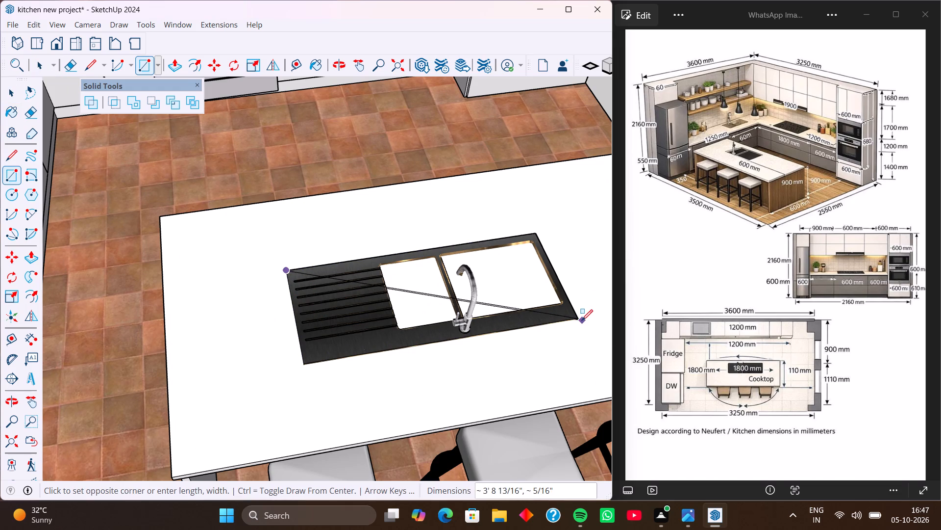
{"action": "key", "text": "Up"}
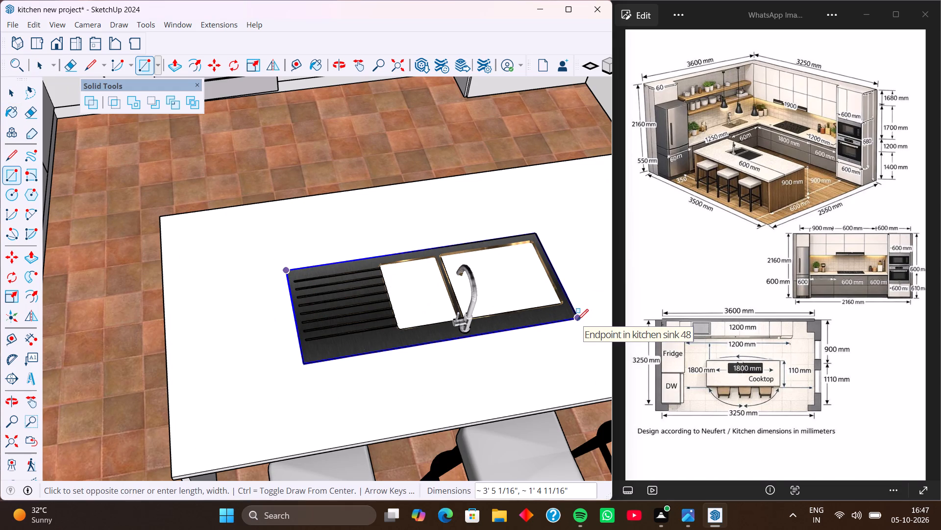
{"action": "left_click", "coordinate": [580, 319]}
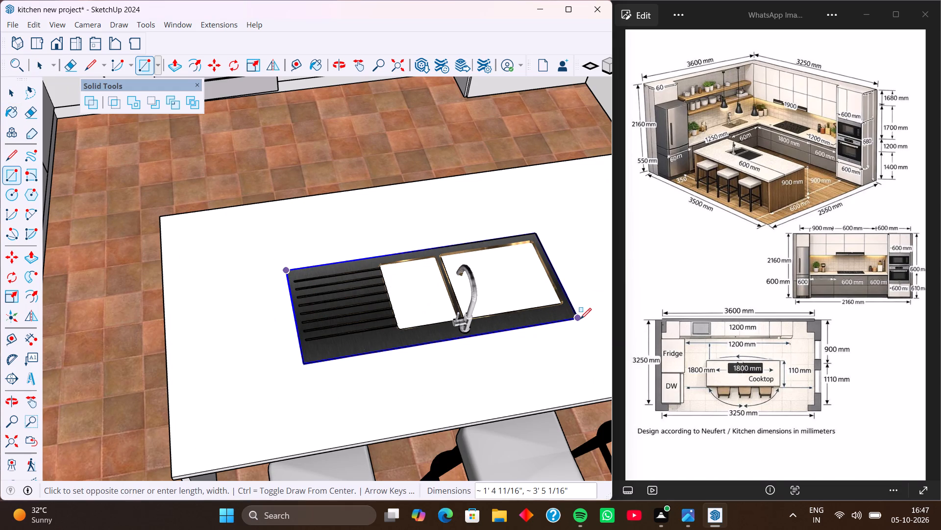
Push the rectangle over the island sink down about 1' 10 3/16", extruding it through the countertop below the sink basins.
{"action": "key", "text": "p"}
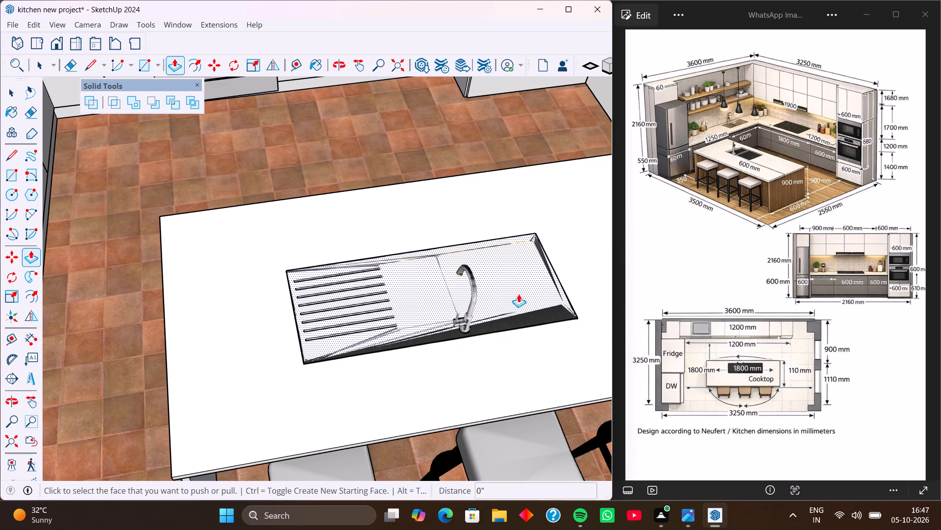
{"action": "left_click", "coordinate": [516, 292]}
{"action": "middle_click_drag", "start_coordinate": [515, 345], "coordinate": [480, 191]}
{"action": "middle_click_drag", "start_coordinate": [468, 401], "coordinate": [462, 358]}
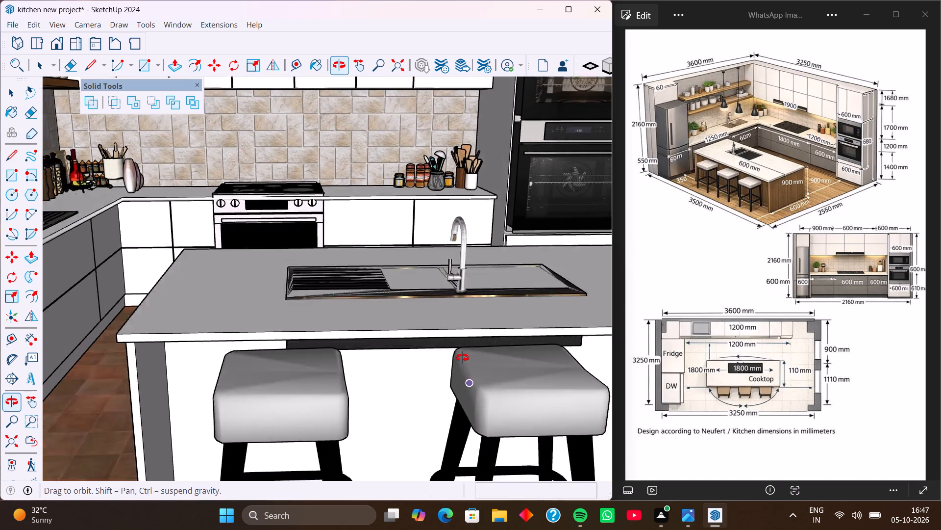
{"action": "middle_click_drag", "start_coordinate": [462, 358], "coordinate": [462, 310]}
{"action": "key", "text": "k"}
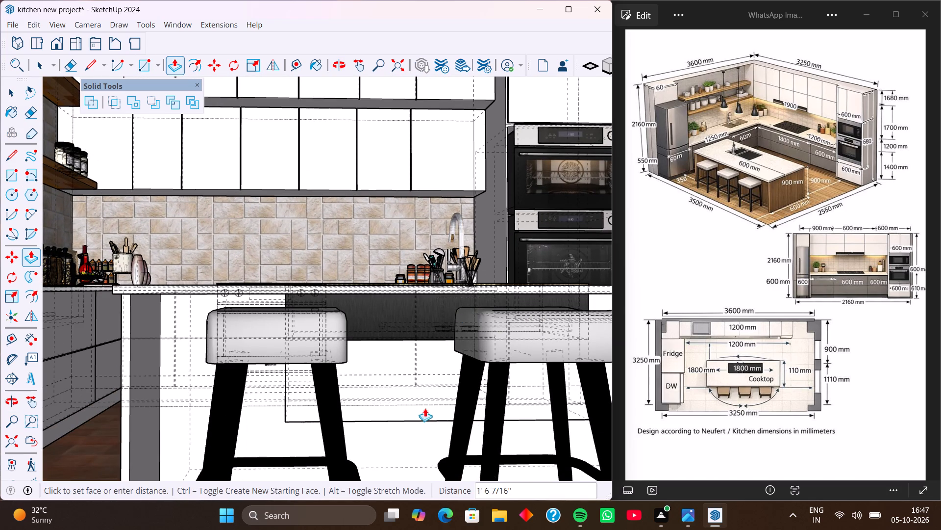
{"action": "scroll", "coordinate": [418, 405], "scroll_direction": "up", "scroll_amount": 7}
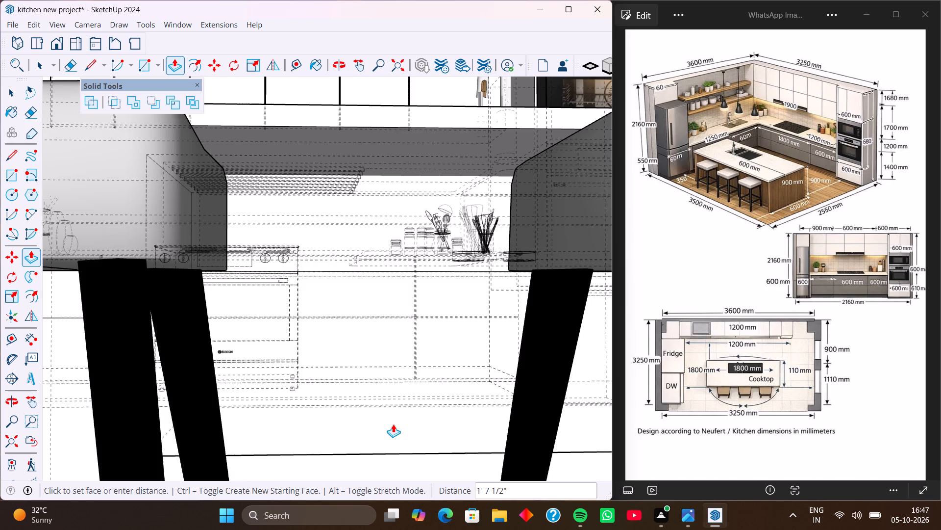
{"action": "scroll", "coordinate": [393, 424], "scroll_direction": "down", "scroll_amount": 2}
{"action": "middle_click_drag", "start_coordinate": [393, 424], "coordinate": [400, 415]}
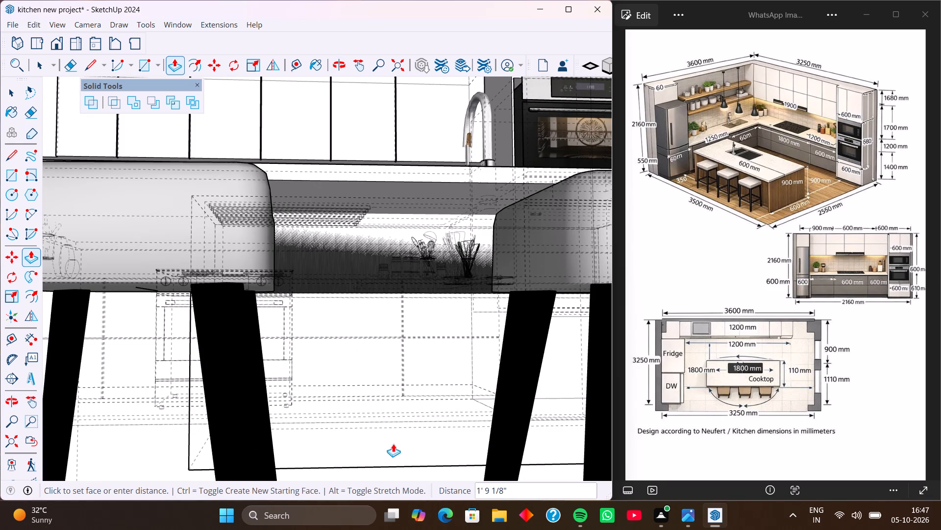
{"action": "left_click", "coordinate": [389, 456]}
Pull the extruded box's top face up a few inches above the sink rim so the box passes fully through the countertop.
{"action": "middle_click_drag", "start_coordinate": [398, 367], "coordinate": [357, 486]}
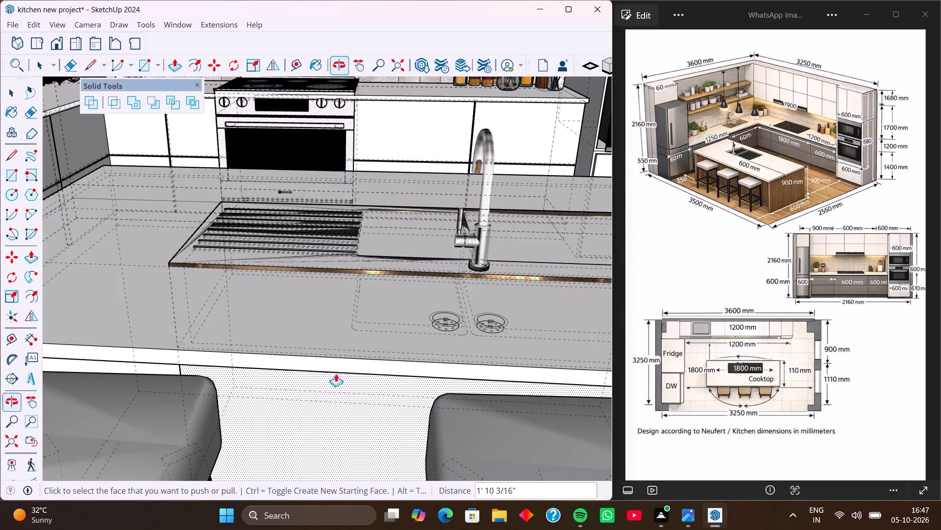
{"action": "middle_click_drag", "start_coordinate": [335, 366], "coordinate": [329, 446]}
{"action": "key", "text": "space"}
{"action": "middle_click_drag", "start_coordinate": [409, 300], "coordinate": [411, 371]}
{"action": "key", "text": "k"}
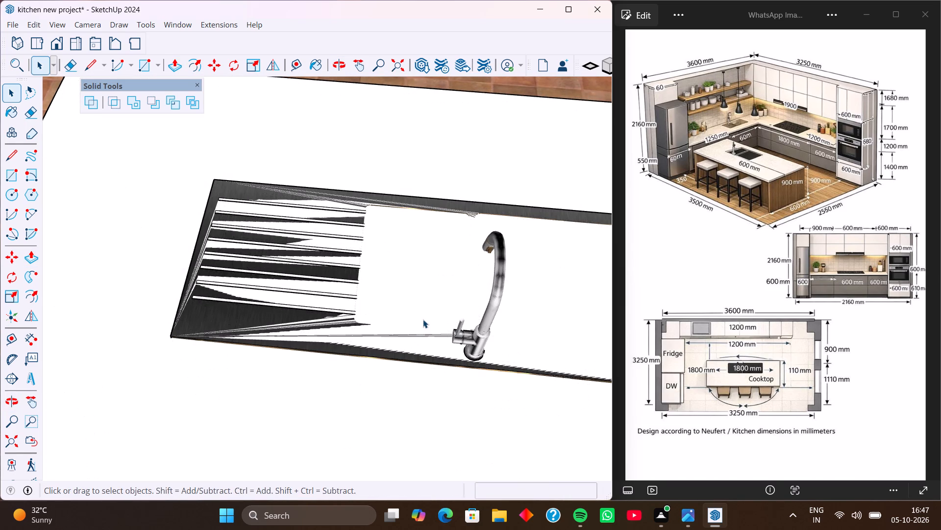
{"action": "left_click", "coordinate": [424, 317]}
{"action": "key", "text": "p"}
{"action": "left_click", "coordinate": [424, 317]}
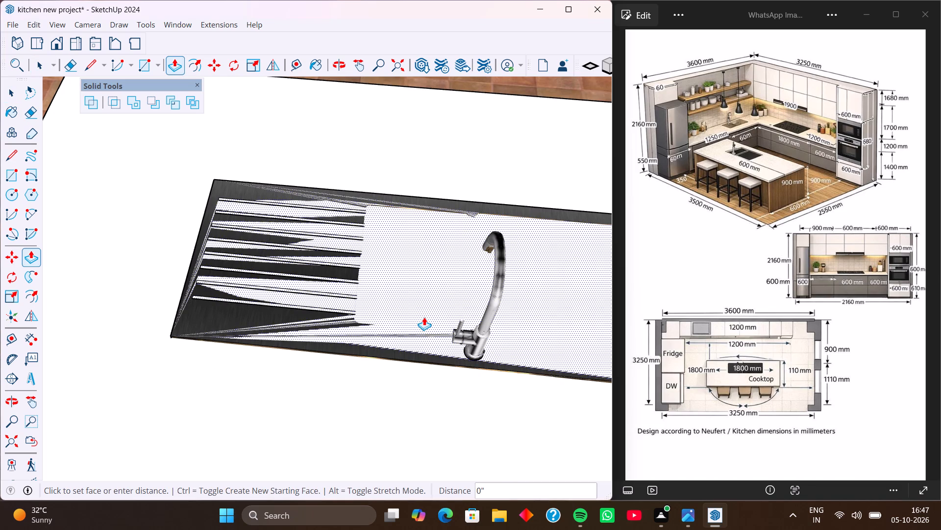
{"action": "left_click", "coordinate": [434, 282]}
{"action": "key", "text": "space"}
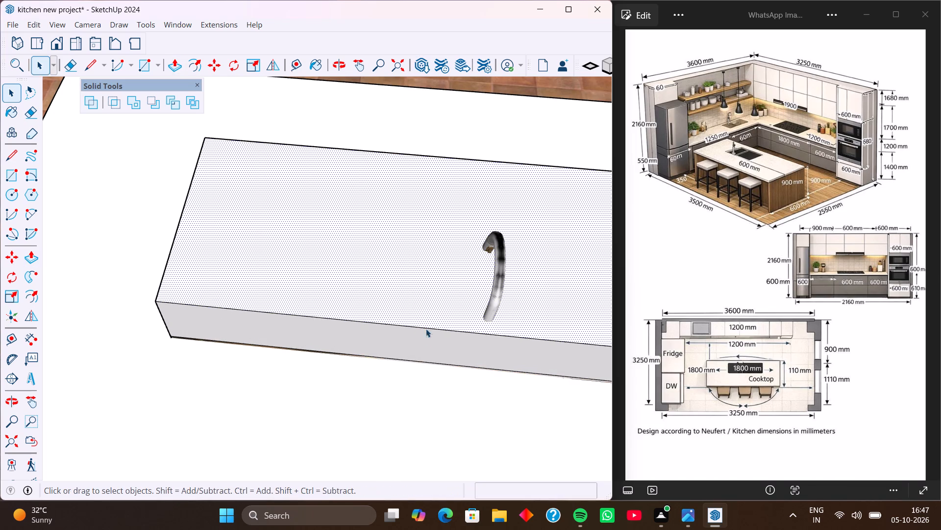
Select all connected faces and edges of the box around the island sink and make them a group.
{"action": "scroll", "coordinate": [421, 341], "scroll_direction": "down", "scroll_amount": 10}
{"action": "triple_click", "coordinate": [421, 335]}
{"action": "triple_click", "coordinate": [421, 335]}
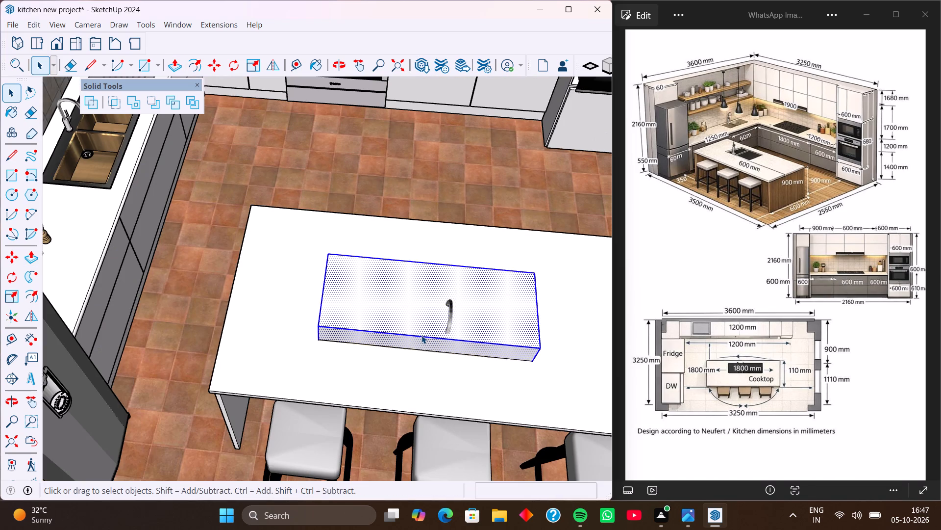
{"action": "triple_click", "coordinate": [421, 335]}
{"action": "left_click", "coordinate": [421, 335]}
{"action": "key", "text": "k"}
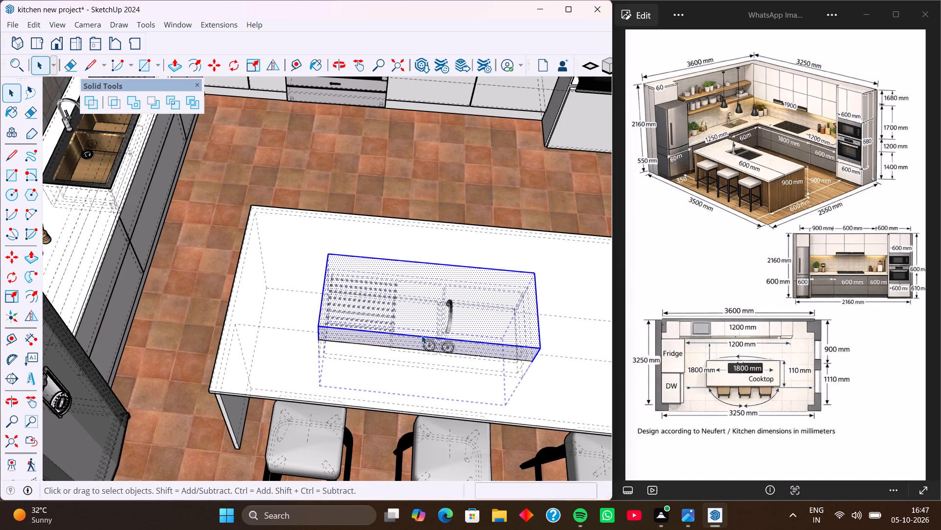
{"action": "middle_click_drag", "start_coordinate": [421, 335], "coordinate": [427, 234]}
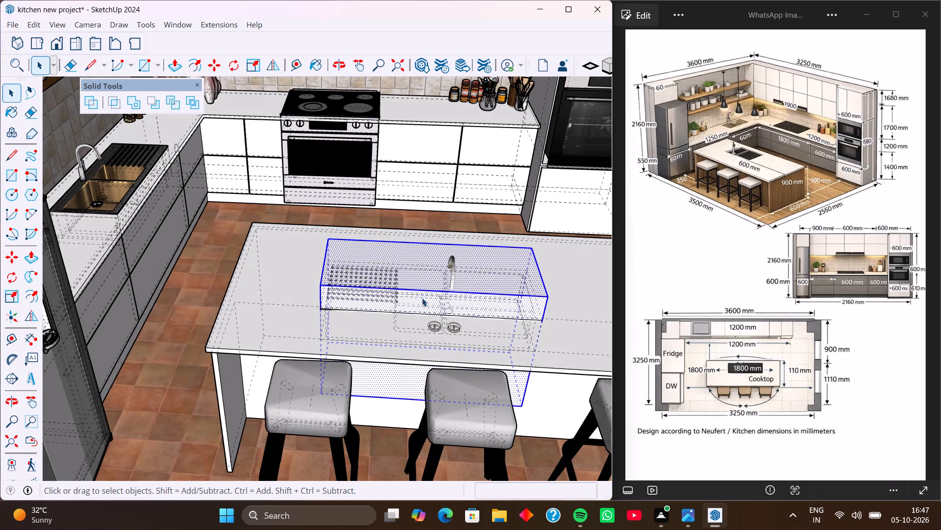
{"action": "right_click", "coordinate": [422, 298]}
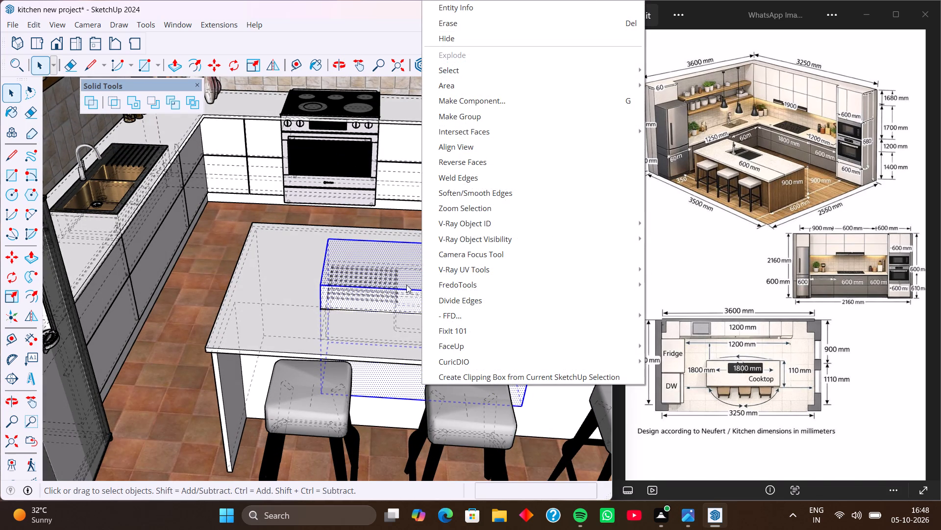
{"action": "middle_click_drag", "start_coordinate": [370, 306], "coordinate": [380, 178]}
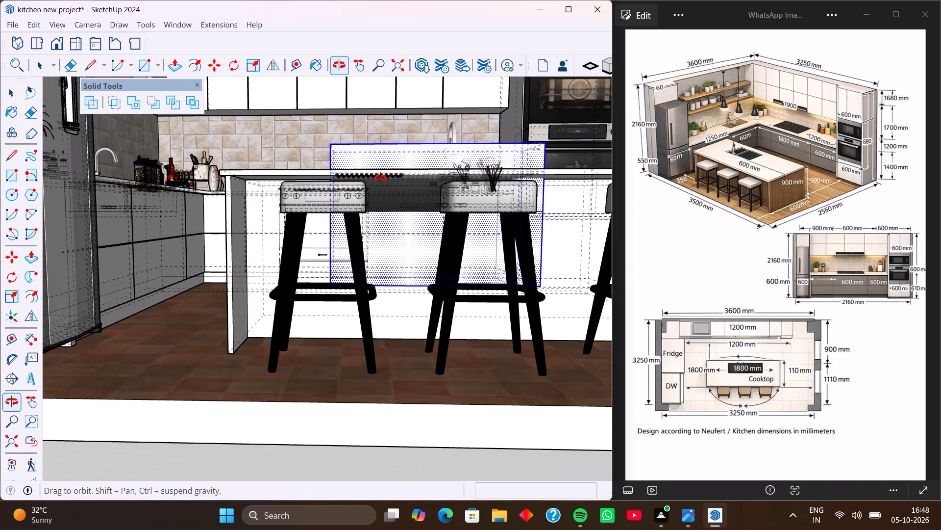
{"action": "middle_click_drag", "start_coordinate": [380, 178], "coordinate": [382, 284]}
{"action": "right_click", "coordinate": [423, 244]}
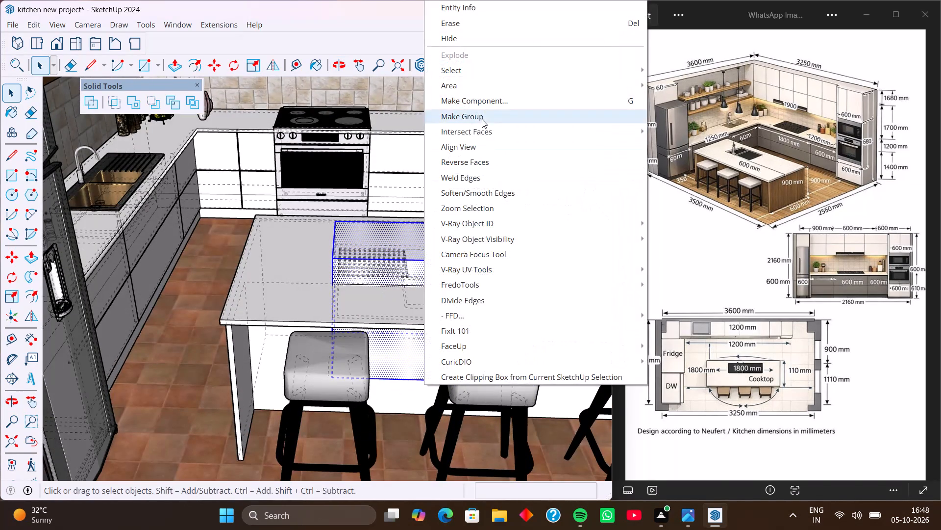
{"action": "left_click", "coordinate": [488, 119]}
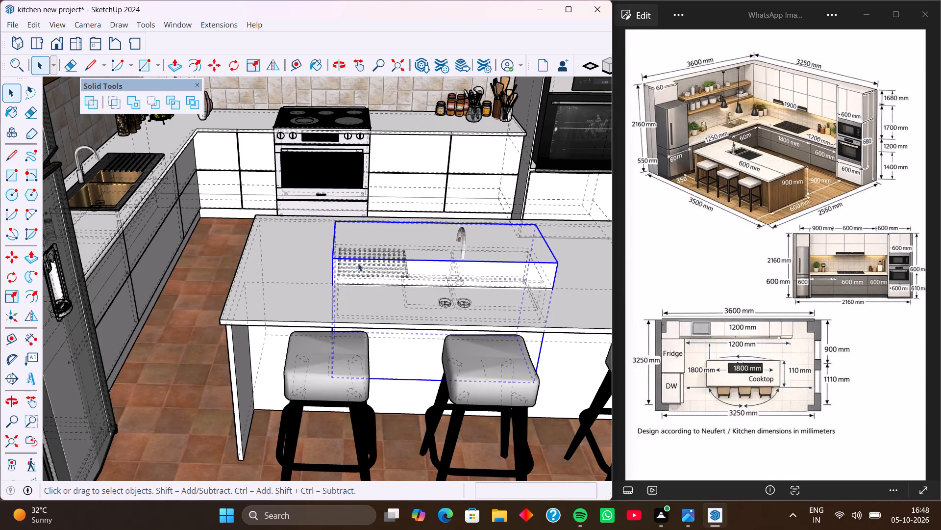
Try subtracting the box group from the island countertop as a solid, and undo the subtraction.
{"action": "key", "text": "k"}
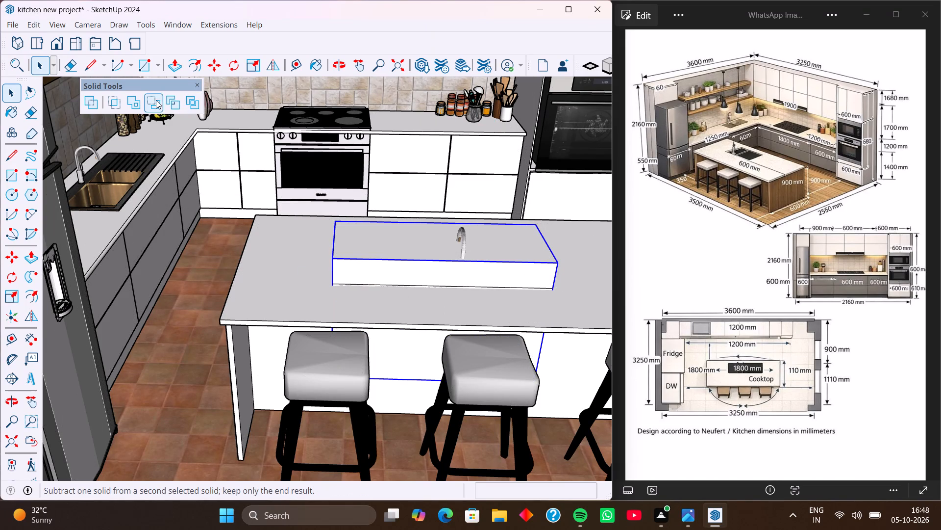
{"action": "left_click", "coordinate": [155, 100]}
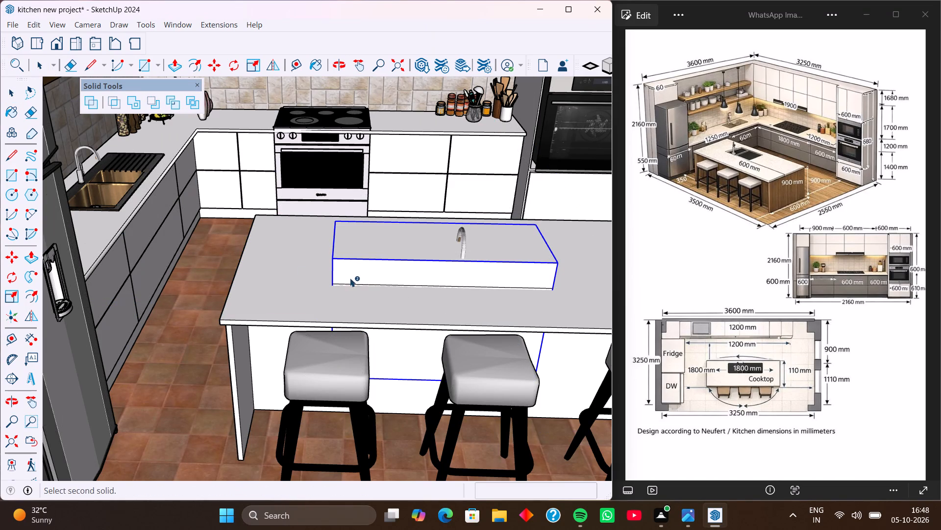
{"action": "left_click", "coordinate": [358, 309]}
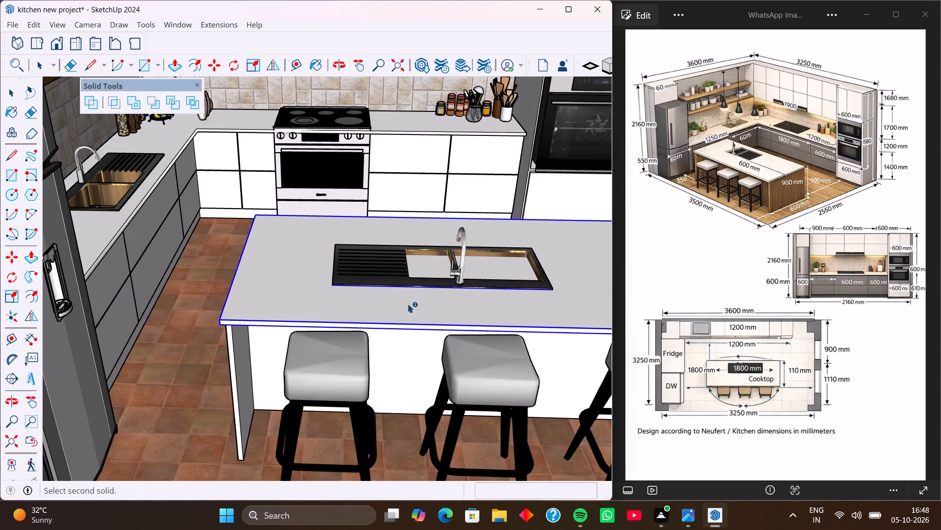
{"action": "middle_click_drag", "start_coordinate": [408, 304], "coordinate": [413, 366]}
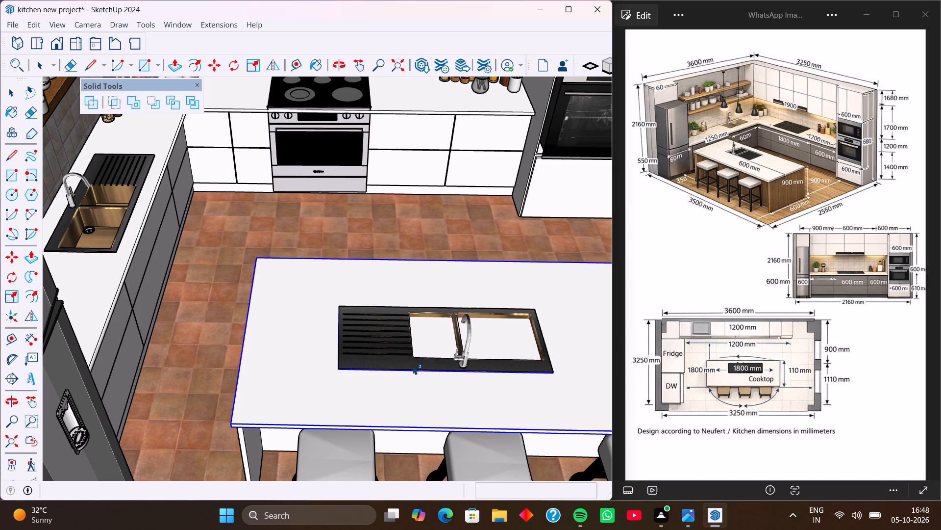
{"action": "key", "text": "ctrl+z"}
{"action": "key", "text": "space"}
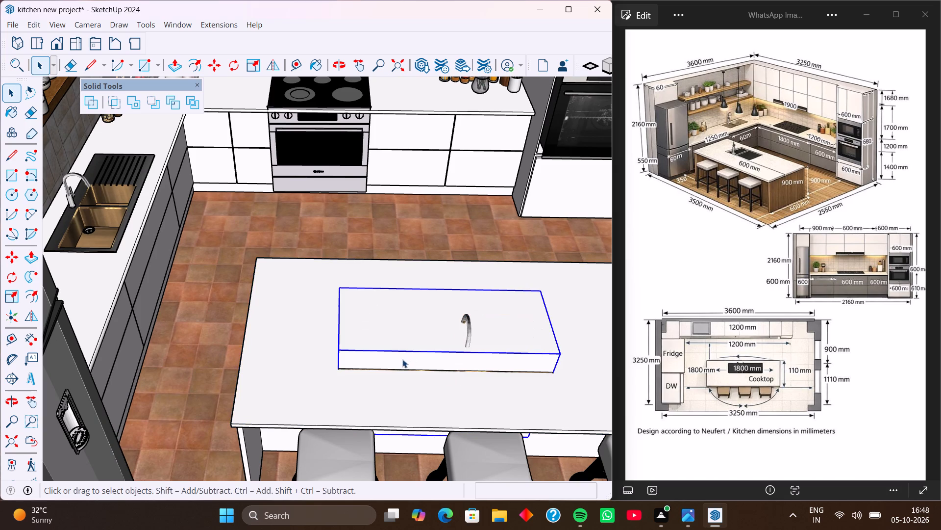
Copy the box group around the island sink to the clipboard.
{"action": "left_click", "coordinate": [403, 348]}
{"action": "key", "text": "ctrl+c"}
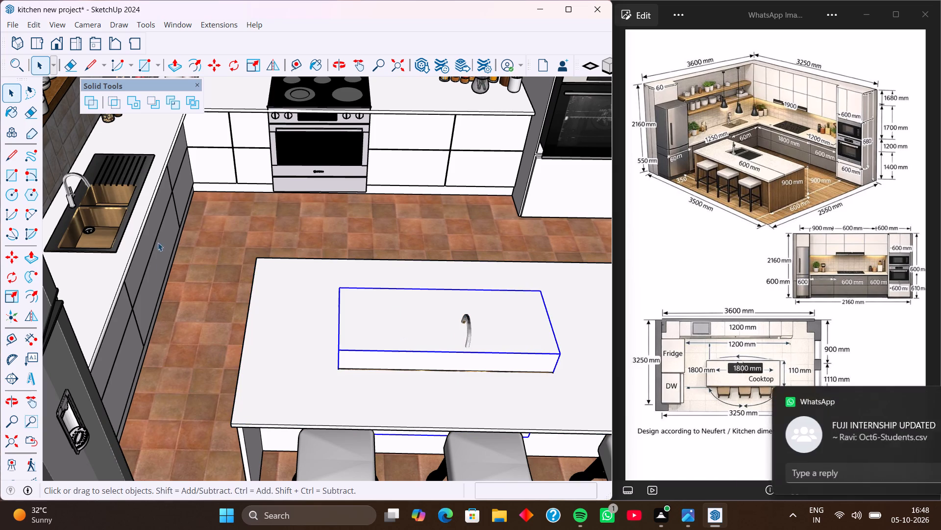
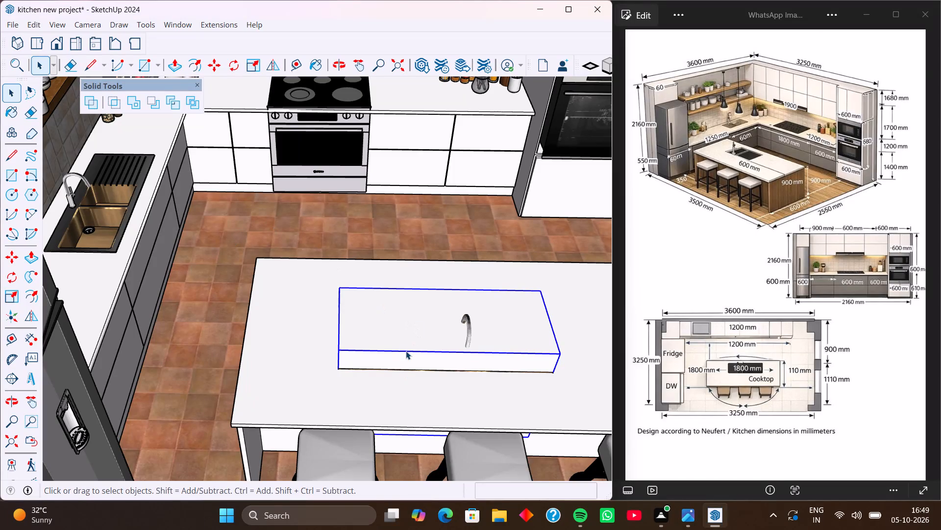
Subtract the selected box group from the island countertop to cut the sink opening.
{"action": "left_click", "coordinate": [158, 107]}
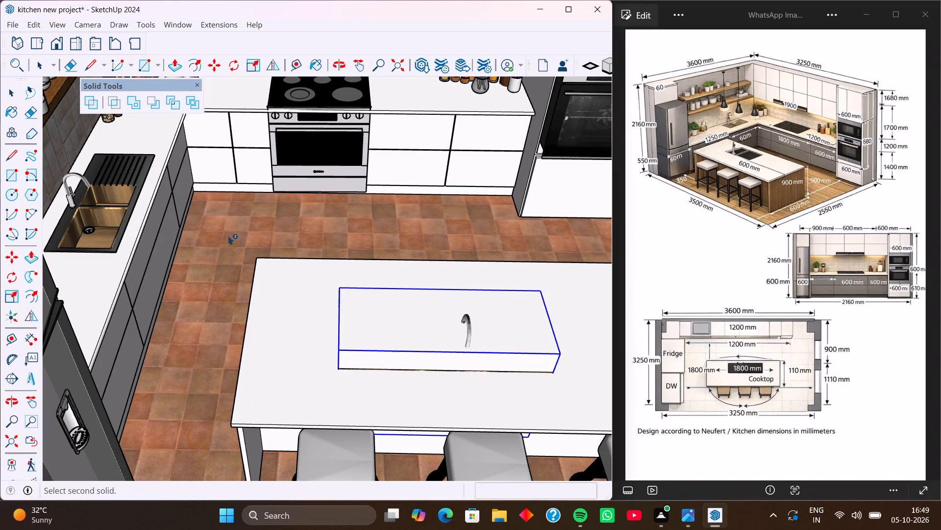
{"action": "left_click", "coordinate": [295, 344]}
{"action": "middle_click_drag", "start_coordinate": [313, 366], "coordinate": [348, 276]}
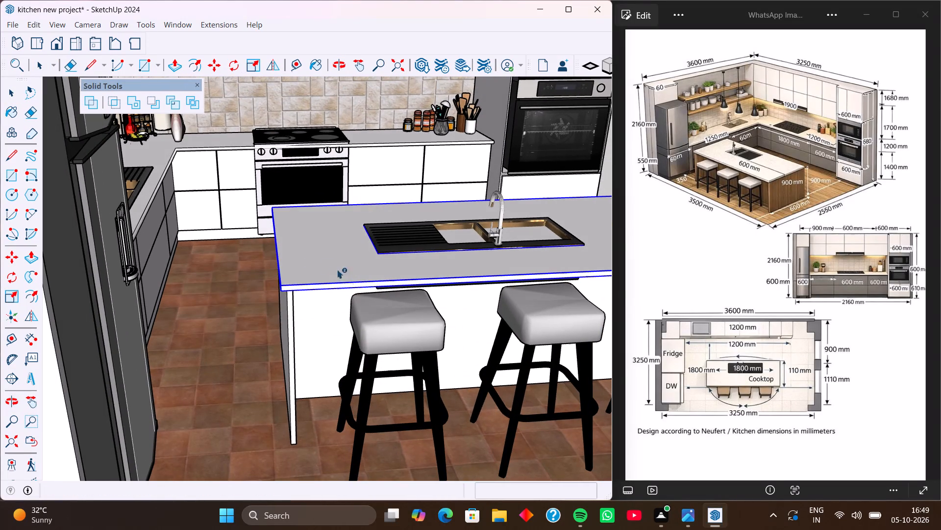
{"action": "key", "text": "space"}
Paste the copied box group in place around the island sink.
{"action": "left_click", "coordinate": [38, 20]}
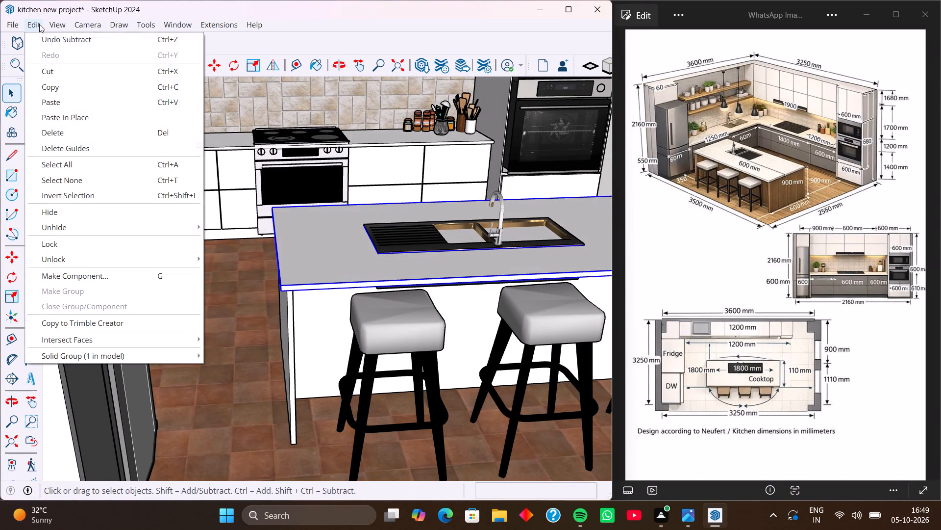
{"action": "left_click", "coordinate": [102, 122]}
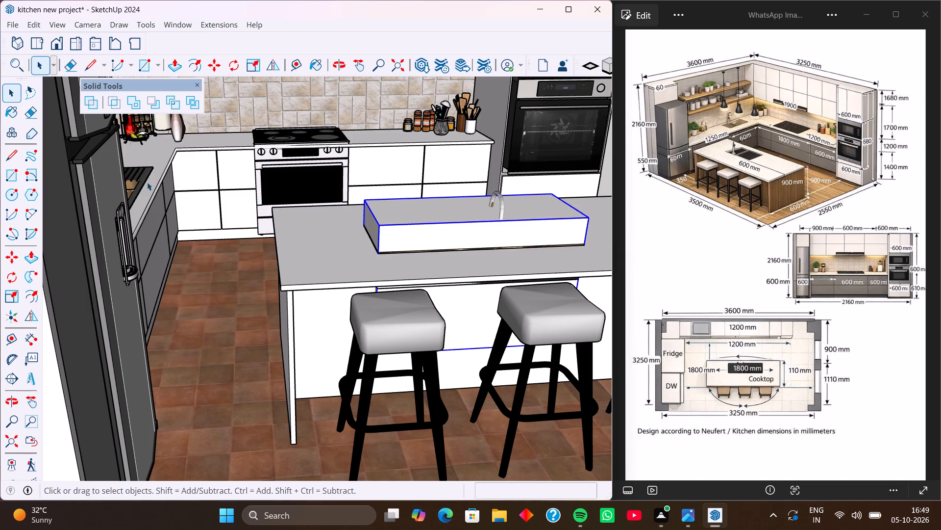
Subtract the pasted box group from the island base beneath the countertop and inspect the cut from below.
{"action": "middle_click_drag", "start_coordinate": [285, 264], "coordinate": [262, 263]}
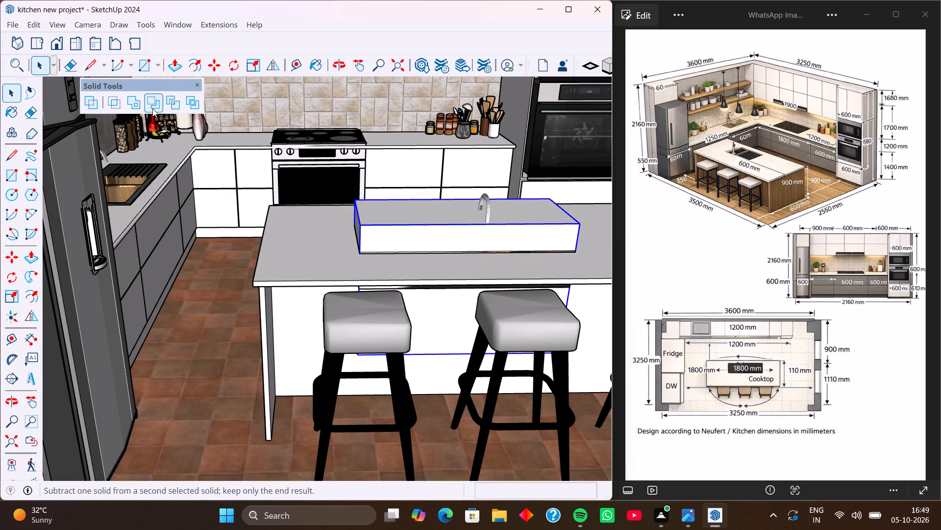
{"action": "left_click", "coordinate": [152, 108]}
{"action": "left_click", "coordinate": [295, 318]}
{"action": "middle_click_drag", "start_coordinate": [398, 282], "coordinate": [398, 310]}
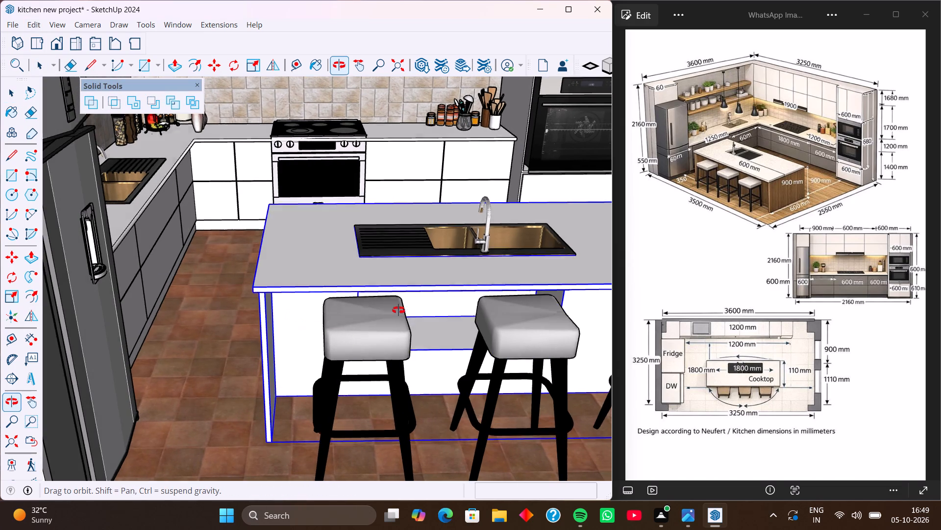
{"action": "middle_click_drag", "start_coordinate": [398, 310], "coordinate": [395, 170]}
{"action": "middle_click_drag", "start_coordinate": [452, 243], "coordinate": [385, 234]}
{"action": "middle_click_drag", "start_coordinate": [445, 249], "coordinate": [400, 237]}
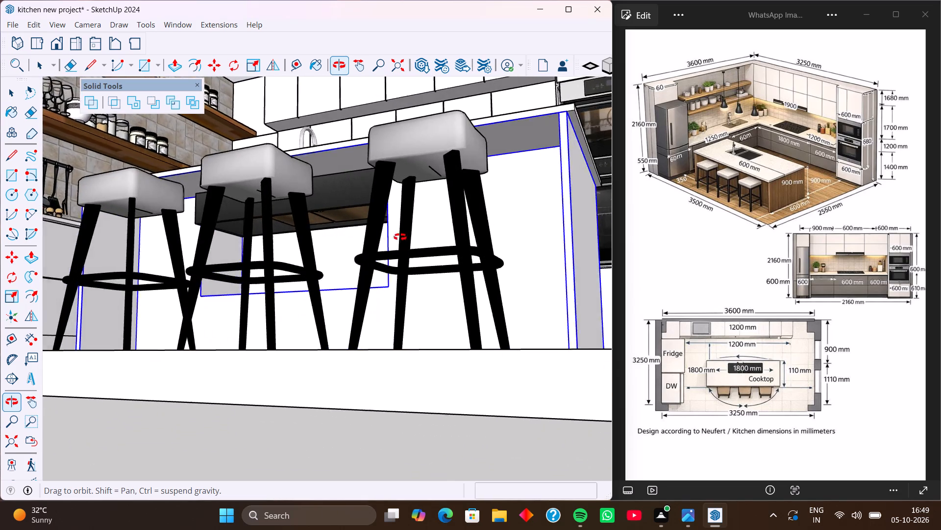
{"action": "middle_click_drag", "start_coordinate": [400, 237], "coordinate": [472, 250]}
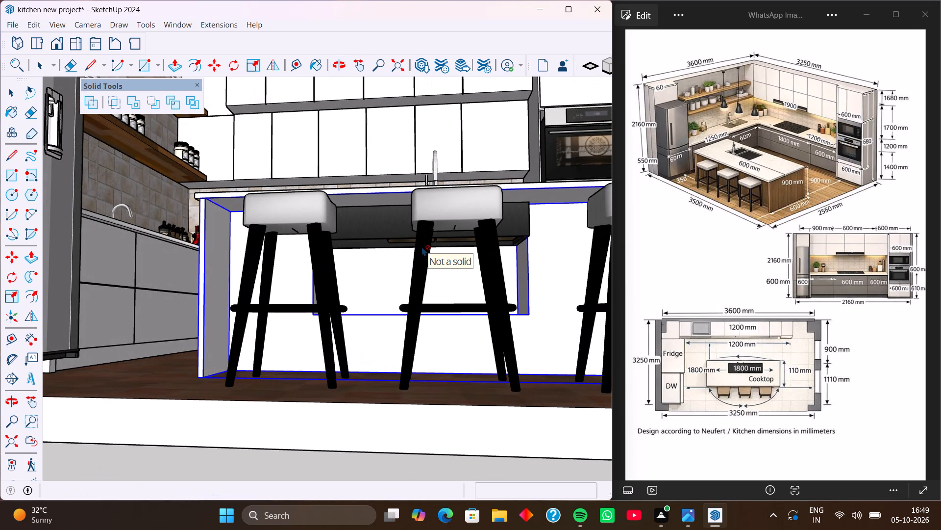
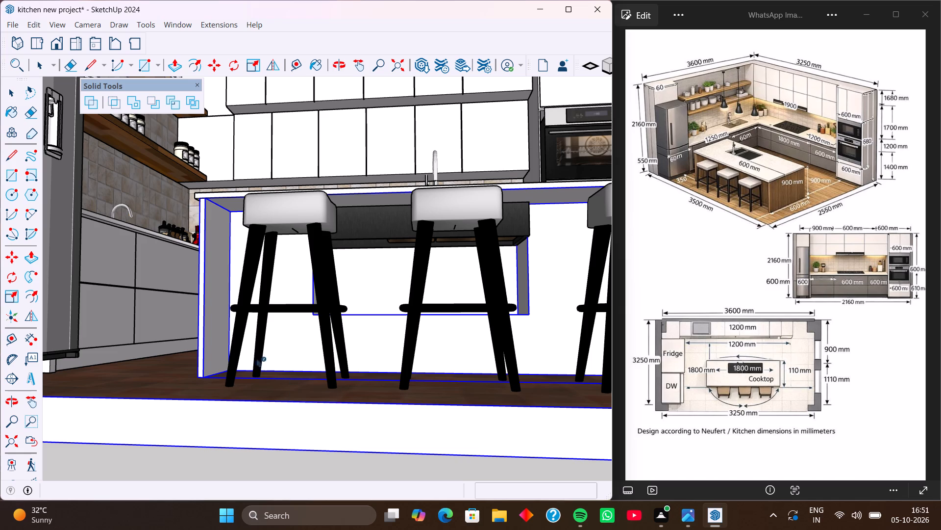
Undo the box cuts in the island base and countertop, back through the cutting box and the sink's earlier lowering.
{"action": "key", "text": "ctrl+z"}
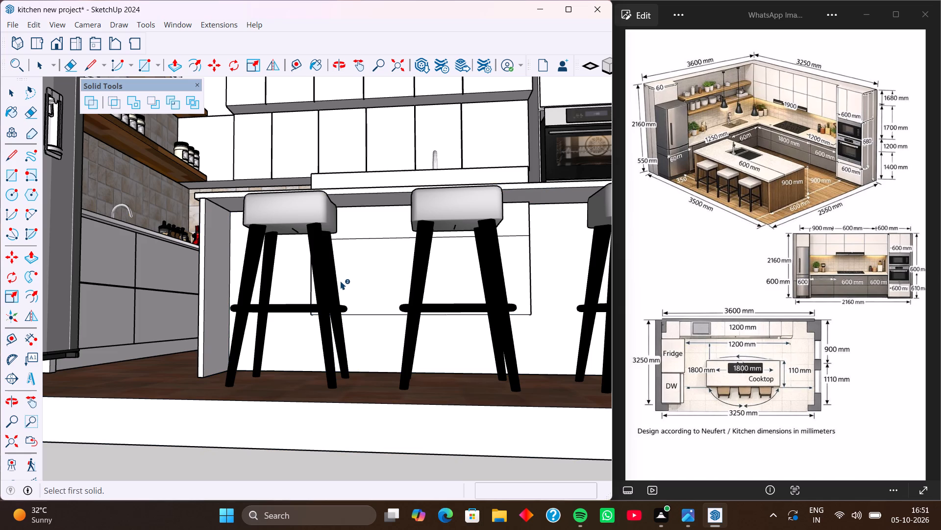
{"action": "key", "text": "ctrl+z"}
{"action": "key", "text": "ctrl+z"}
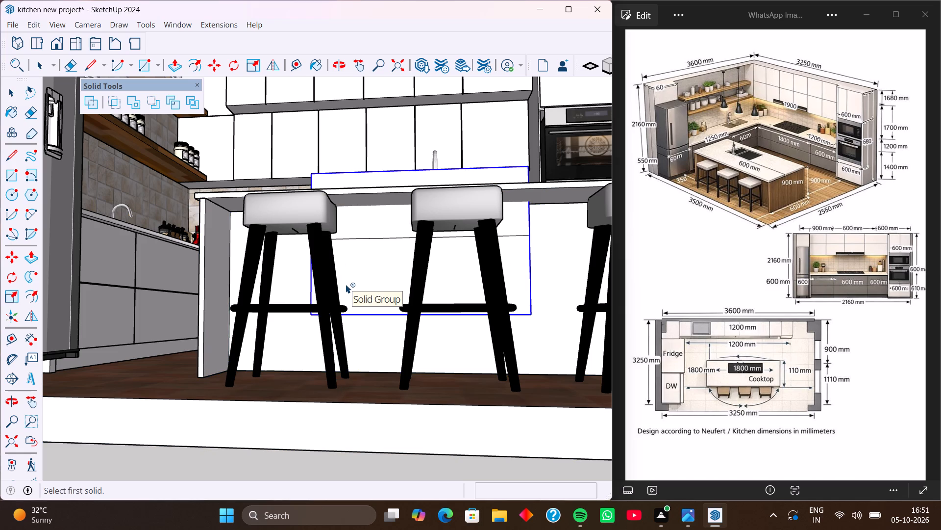
{"action": "key", "text": "ctrl+z"}
{"action": "key", "text": "ctrl+z"}
{"action": "key", "text": "ctrl+z"}
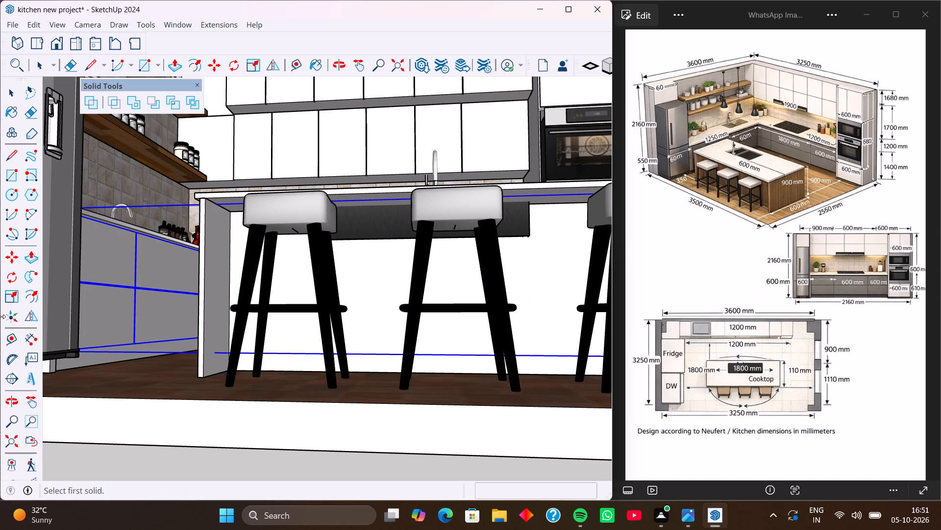
{"action": "key", "text": "ctrl+z"}
{"action": "key", "text": "ctrl+z"}
{"action": "key", "text": "ctrl+z"}
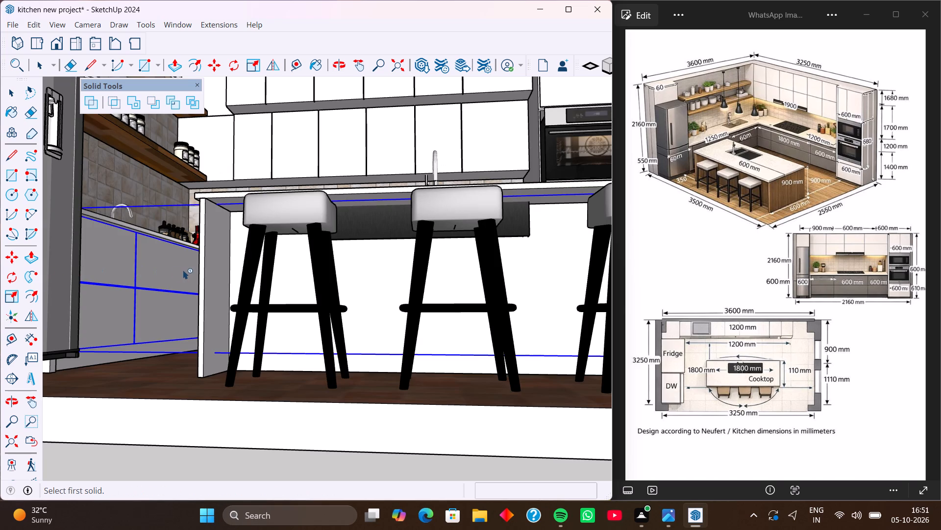
{"action": "key", "text": "ctrl+z"}
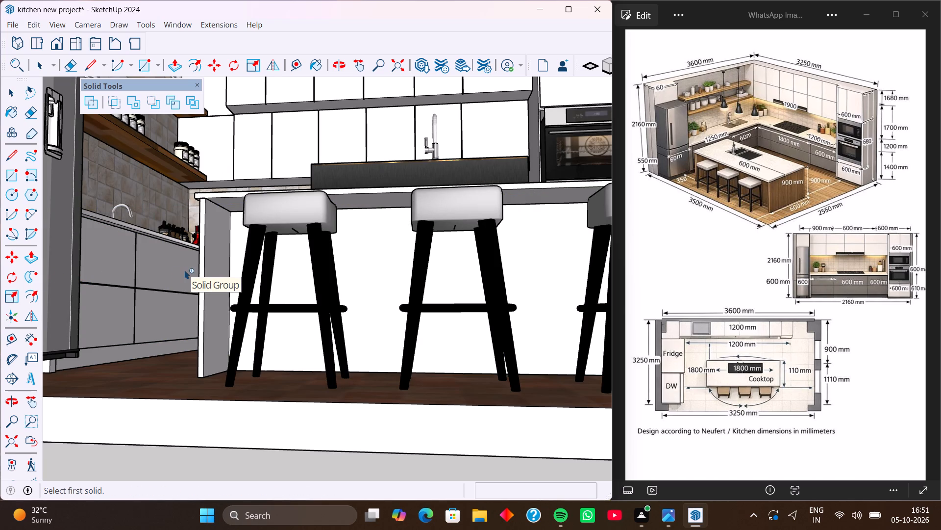
Move the island sink about 3 3/8" across the countertop, away from the bar stools.
{"action": "key", "text": "space"}
{"action": "middle_click_drag", "start_coordinate": [144, 224], "coordinate": [103, 321]}
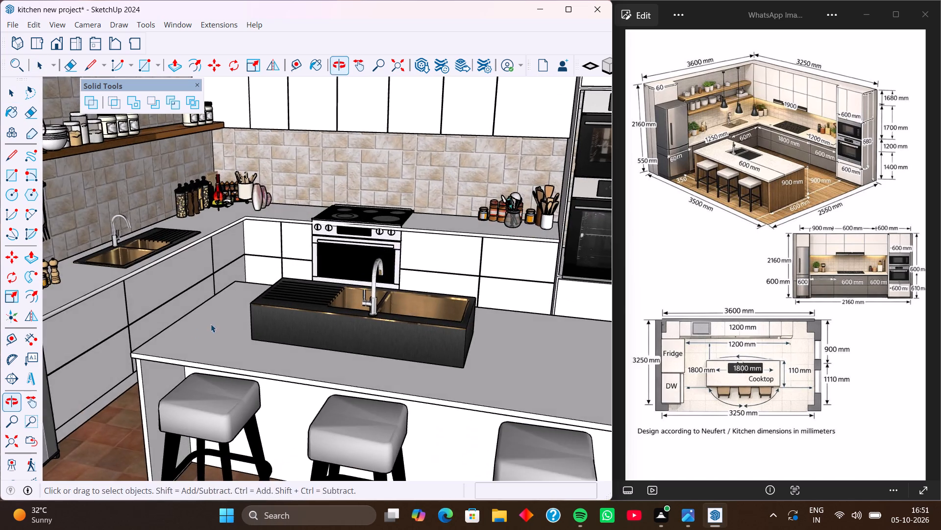
{"action": "middle_click_drag", "start_coordinate": [210, 323], "coordinate": [64, 300]}
{"action": "middle_click_drag", "start_coordinate": [193, 319], "coordinate": [184, 273]}
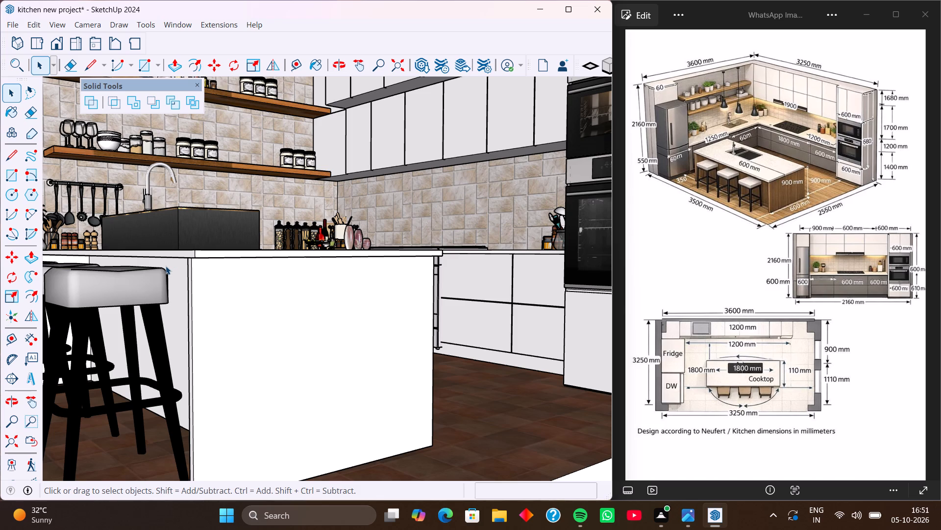
{"action": "middle_click_drag", "start_coordinate": [252, 243], "coordinate": [191, 271]}
{"action": "middle_click_drag", "start_coordinate": [191, 271], "coordinate": [154, 291]}
{"action": "middle_click_drag", "start_coordinate": [290, 258], "coordinate": [241, 322]}
{"action": "middle_click_drag", "start_coordinate": [229, 259], "coordinate": [161, 248]}
{"action": "scroll", "coordinate": [153, 233], "scroll_direction": "up", "scroll_amount": 2}
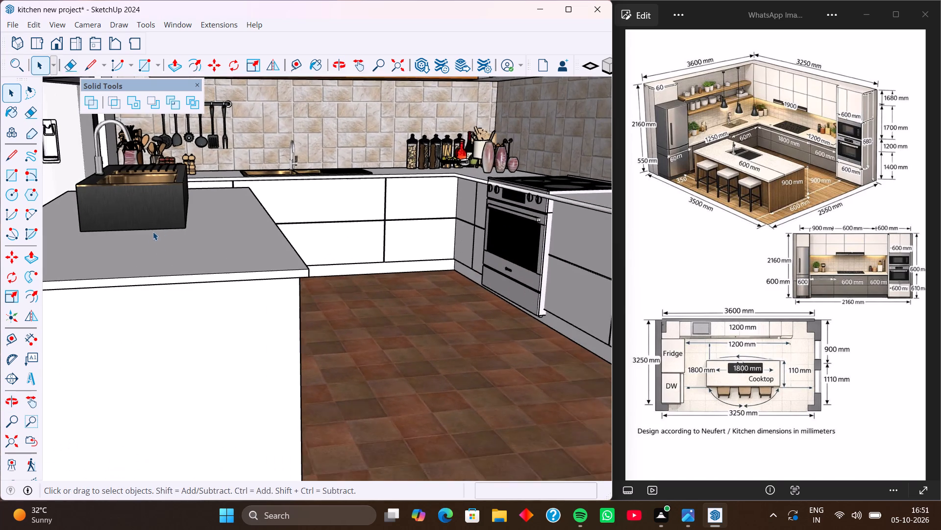
{"action": "scroll", "coordinate": [153, 232], "scroll_direction": "up", "scroll_amount": 1}
{"action": "scroll", "coordinate": [147, 211], "scroll_direction": "down", "scroll_amount": 2}
{"action": "middle_click_drag", "start_coordinate": [146, 181], "coordinate": [261, 212], "text": "shift"}
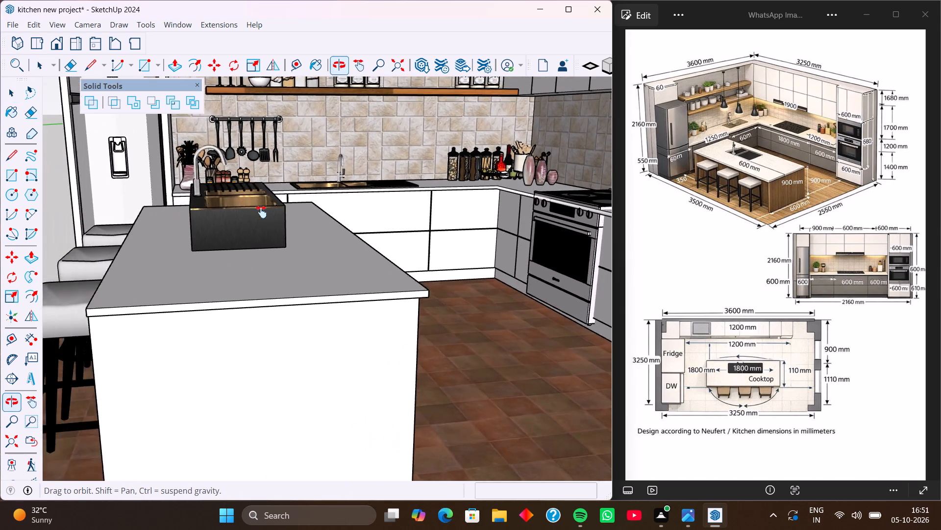
{"action": "middle_click_drag", "start_coordinate": [261, 212], "coordinate": [269, 220], "text": "shift"}
{"action": "middle_click_drag", "start_coordinate": [279, 248], "coordinate": [257, 244]}
{"action": "left_click", "coordinate": [257, 244]}
{"action": "key", "text": "m"}
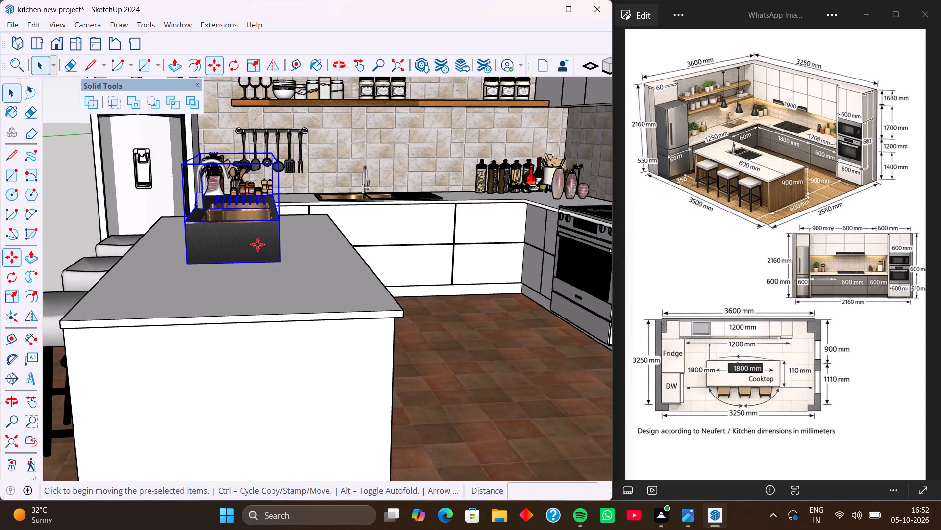
{"action": "scroll", "coordinate": [258, 244], "scroll_direction": "up", "scroll_amount": 3}
{"action": "scroll", "coordinate": [278, 279], "scroll_direction": "up", "scroll_amount": 4}
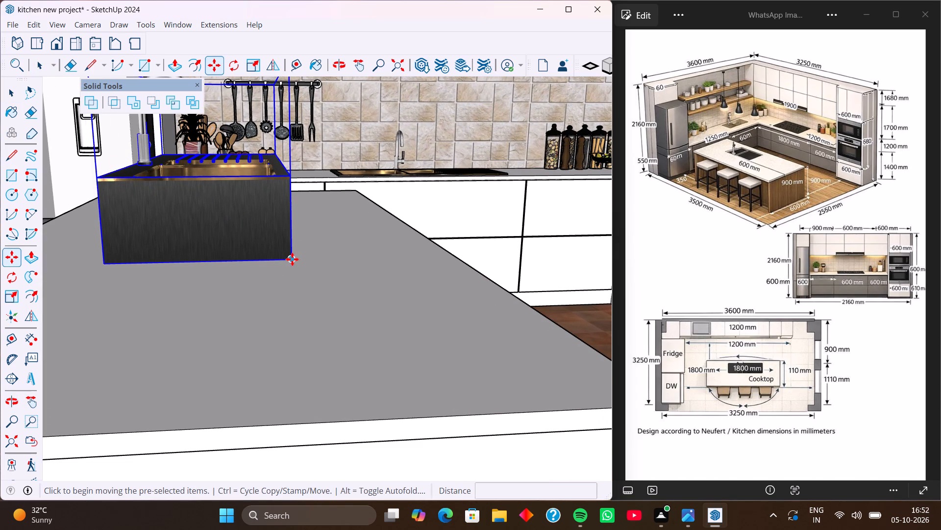
{"action": "left_click", "coordinate": [292, 259]}
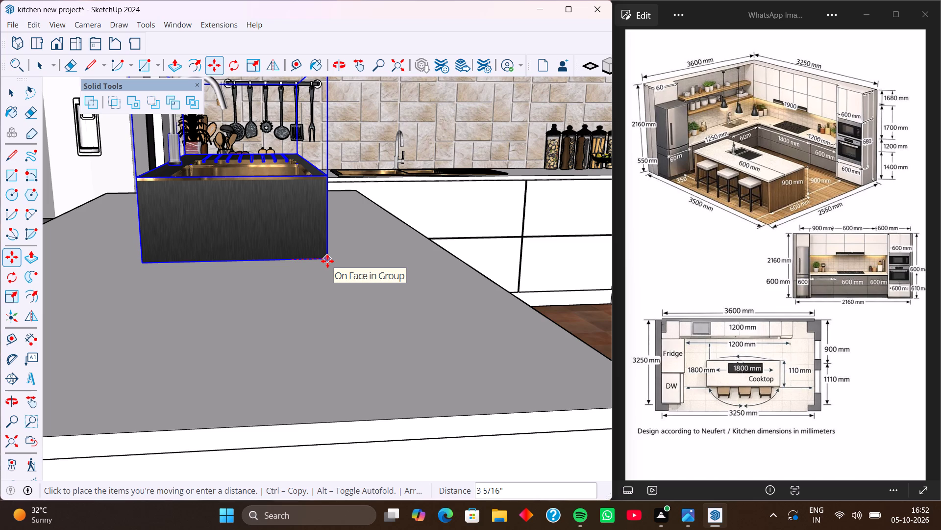
{"action": "left_click", "coordinate": [328, 261]}
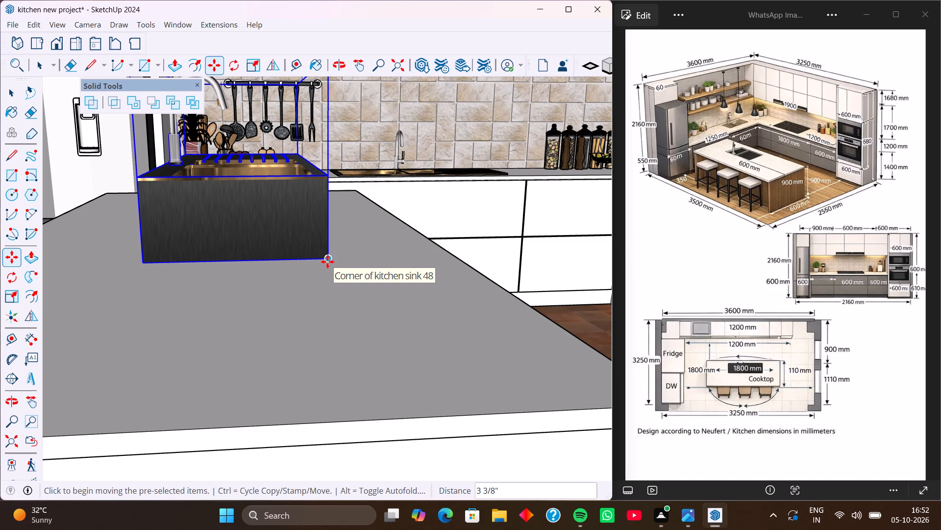
Lower the island sink about 2 9/16" along the blue axis into the countertop.
{"action": "key", "text": "Up"}
{"action": "left_click", "coordinate": [326, 257]}
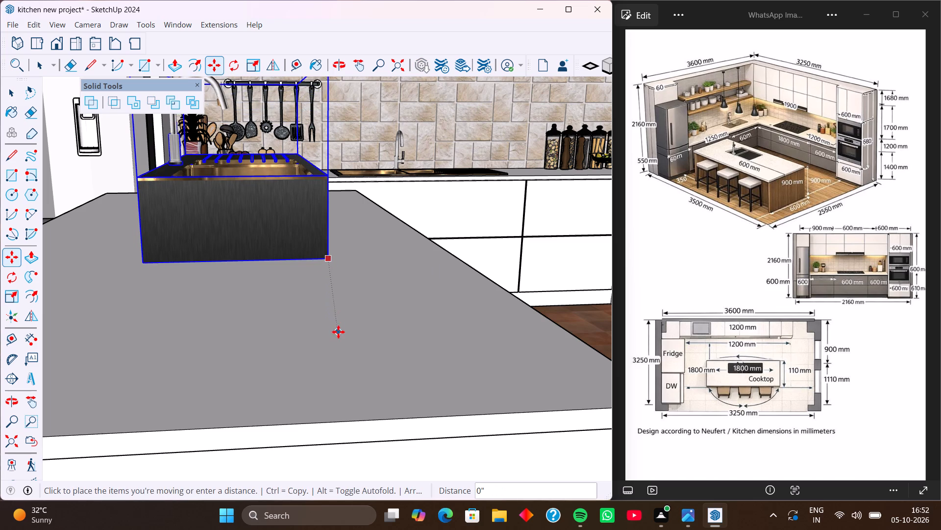
{"action": "left_click", "coordinate": [331, 286]}
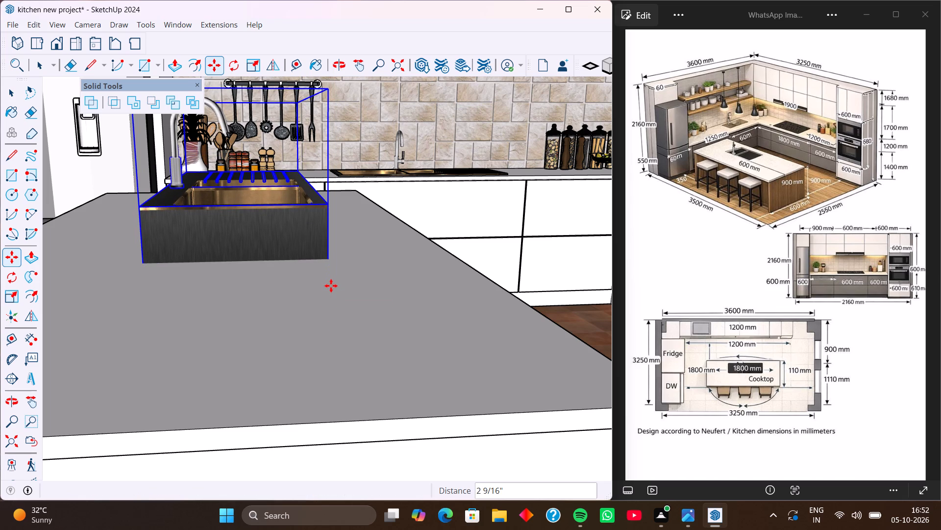
Lower the sink a further 4 11/16" or so along the blue axis, bringing the underside of its rim to the countertop surface.
{"action": "scroll", "coordinate": [347, 177], "scroll_direction": "up", "scroll_amount": 4}
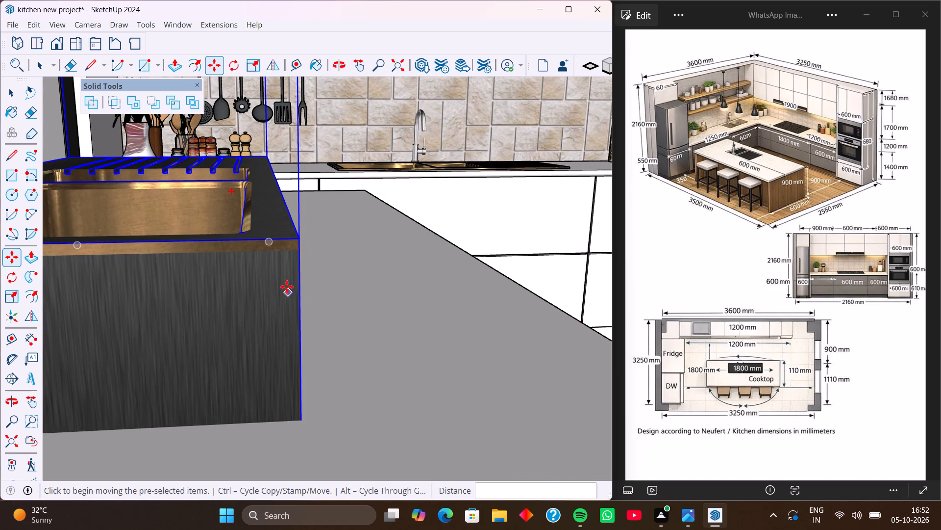
{"action": "middle_click_drag", "start_coordinate": [286, 275], "coordinate": [310, 173]}
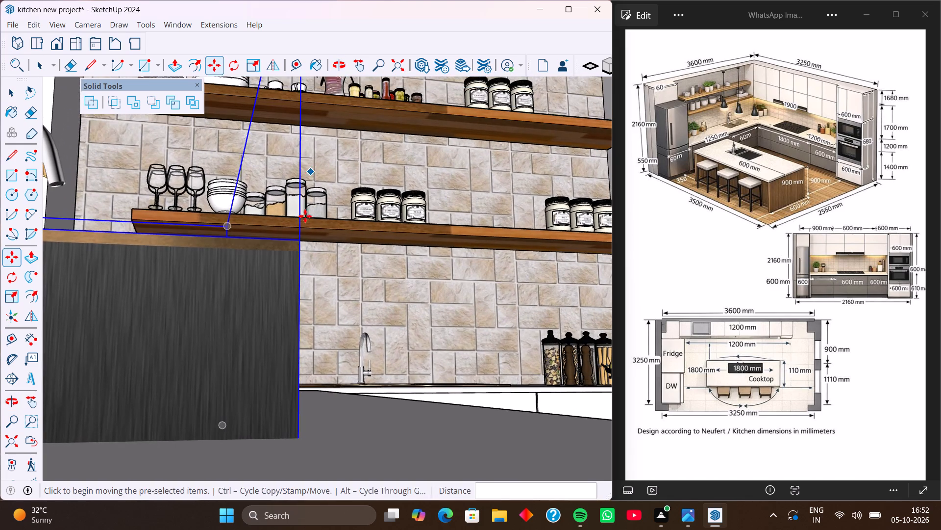
{"action": "middle_click_drag", "start_coordinate": [300, 247], "coordinate": [241, 242]}
{"action": "scroll", "coordinate": [282, 271], "scroll_direction": "up", "scroll_amount": 8}
{"action": "middle_click_drag", "start_coordinate": [291, 266], "coordinate": [332, 278]}
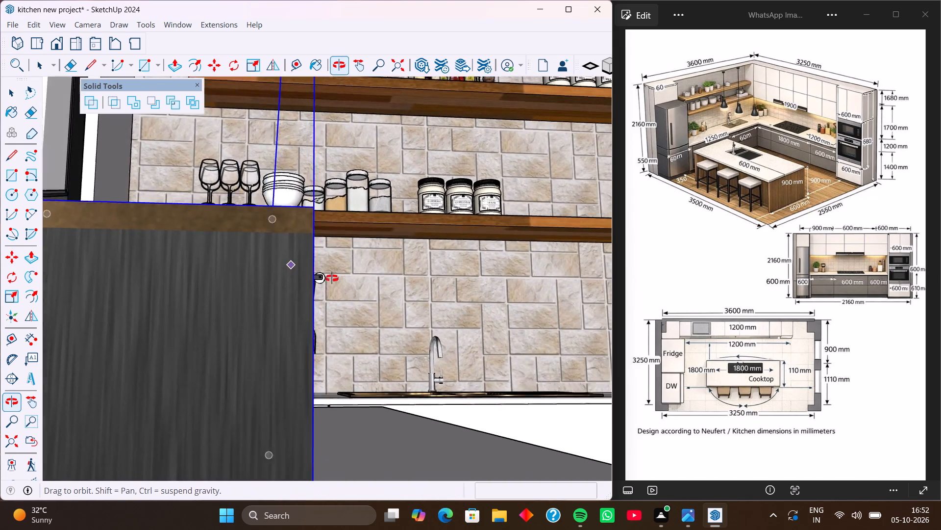
{"action": "middle_click_drag", "start_coordinate": [332, 278], "coordinate": [338, 377]}
{"action": "middle_click_drag", "start_coordinate": [289, 257], "coordinate": [256, 160]}
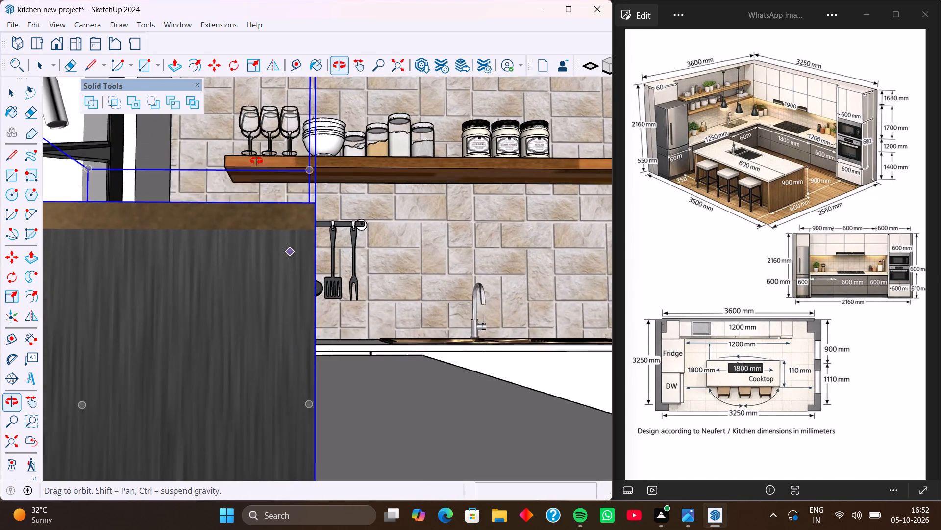
{"action": "middle_click_drag", "start_coordinate": [256, 160], "coordinate": [256, 149]}
{"action": "scroll", "coordinate": [304, 240], "scroll_direction": "up", "scroll_amount": 5}
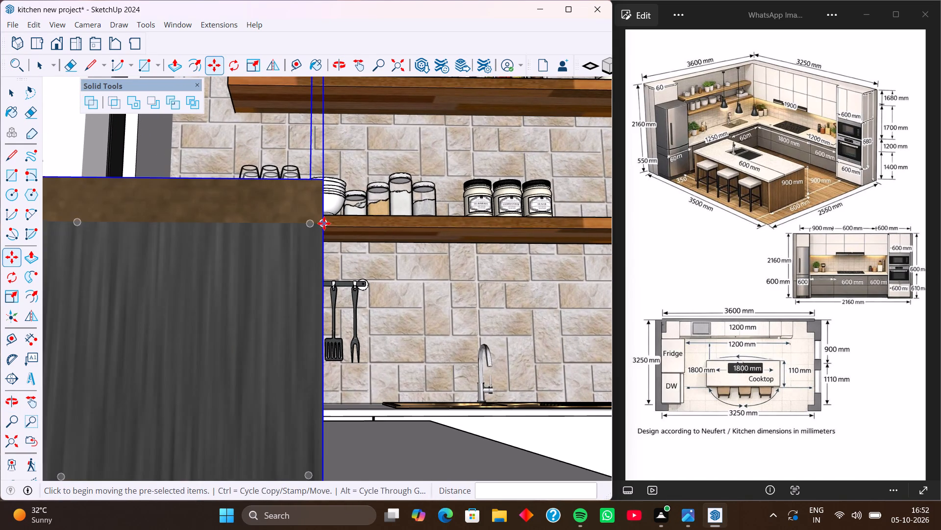
{"action": "left_click", "coordinate": [323, 221]}
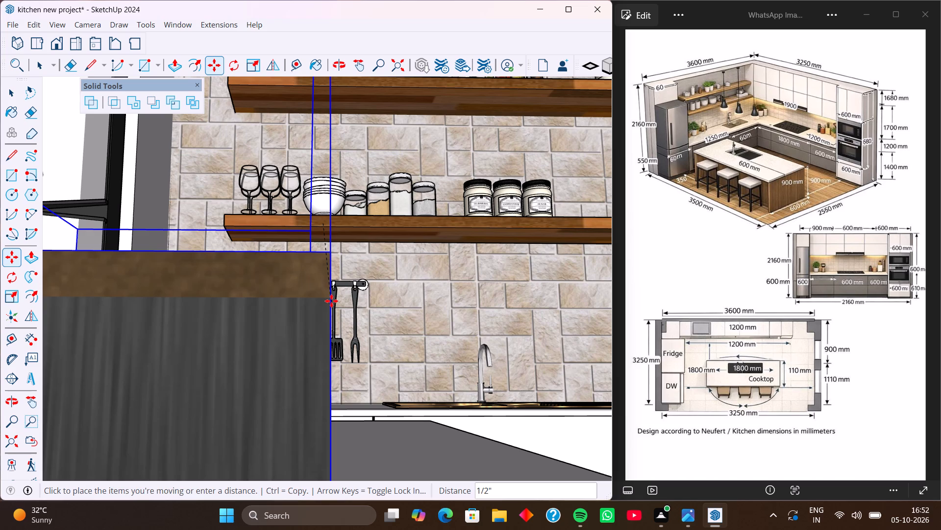
{"action": "key", "text": "Up"}
{"action": "scroll", "coordinate": [318, 376], "scroll_direction": "down", "scroll_amount": 5}
{"action": "middle_click_drag", "start_coordinate": [318, 376], "coordinate": [331, 244], "text": "shift"}
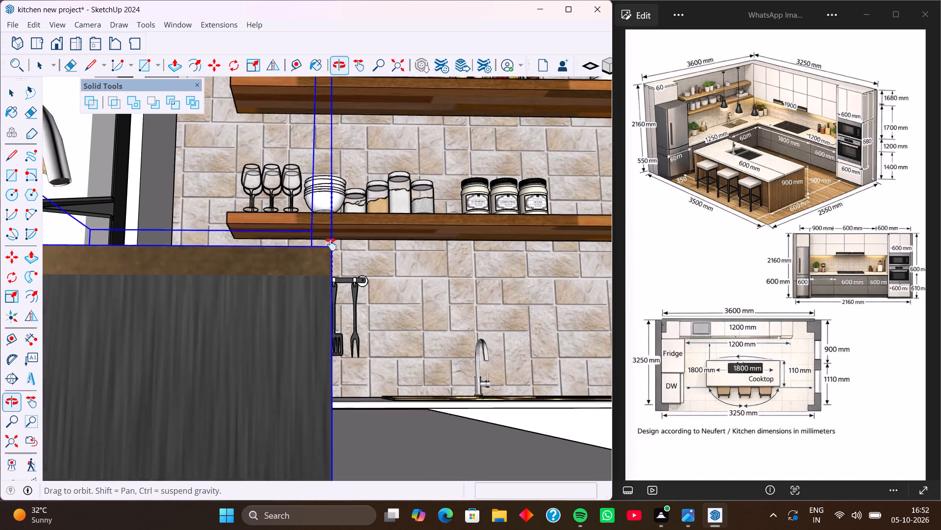
{"action": "middle_click_drag", "start_coordinate": [331, 244], "coordinate": [334, 179], "text": "shift"}
{"action": "scroll", "coordinate": [328, 265], "scroll_direction": "down", "scroll_amount": 11}
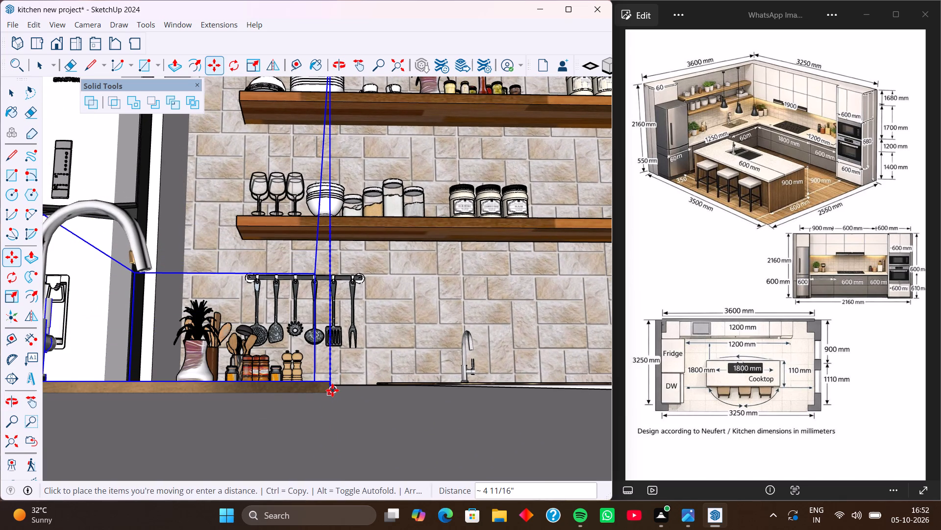
{"action": "left_click", "coordinate": [332, 391]}
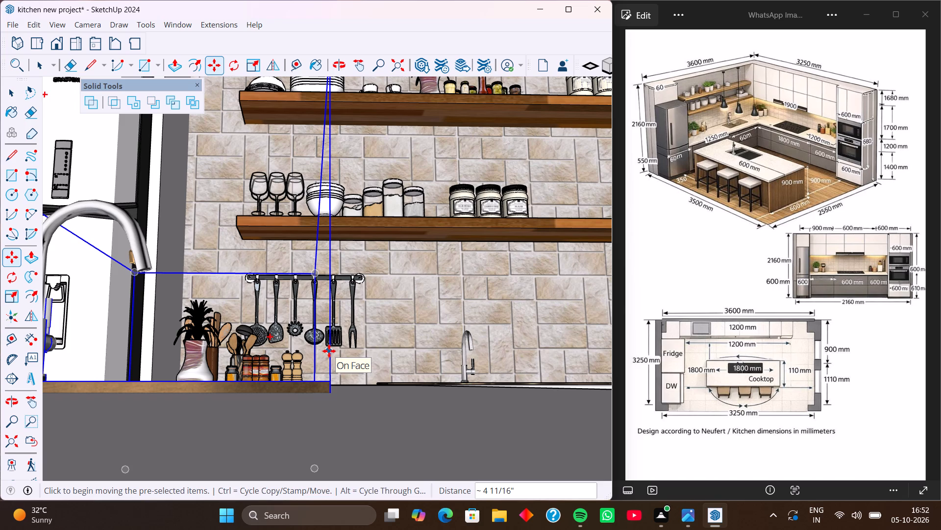
Examine from several angles how the lowered sink sits in the island countertop and how its bowls meet the slab.
{"action": "scroll", "coordinate": [375, 320], "scroll_direction": "down", "scroll_amount": 10}
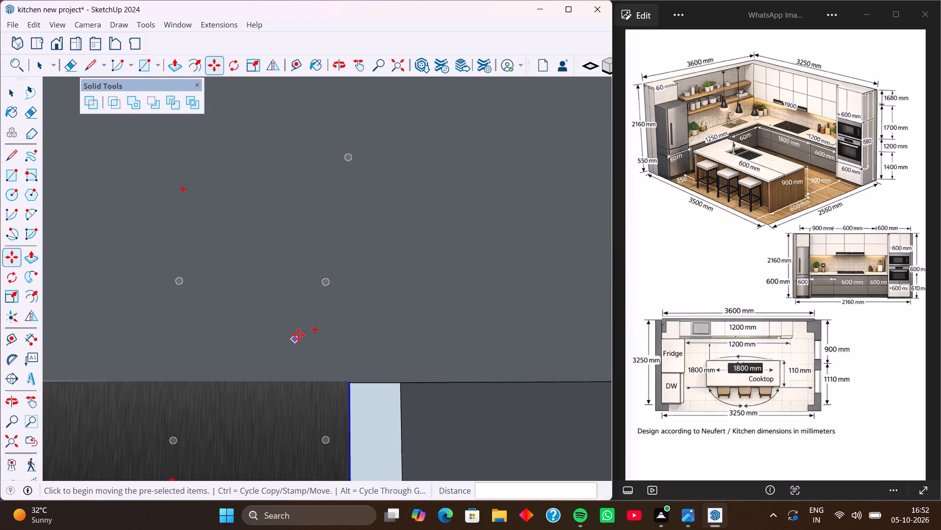
{"action": "scroll", "coordinate": [298, 335], "scroll_direction": "down", "scroll_amount": 4}
{"action": "scroll", "coordinate": [180, 384], "scroll_direction": "down", "scroll_amount": 17}
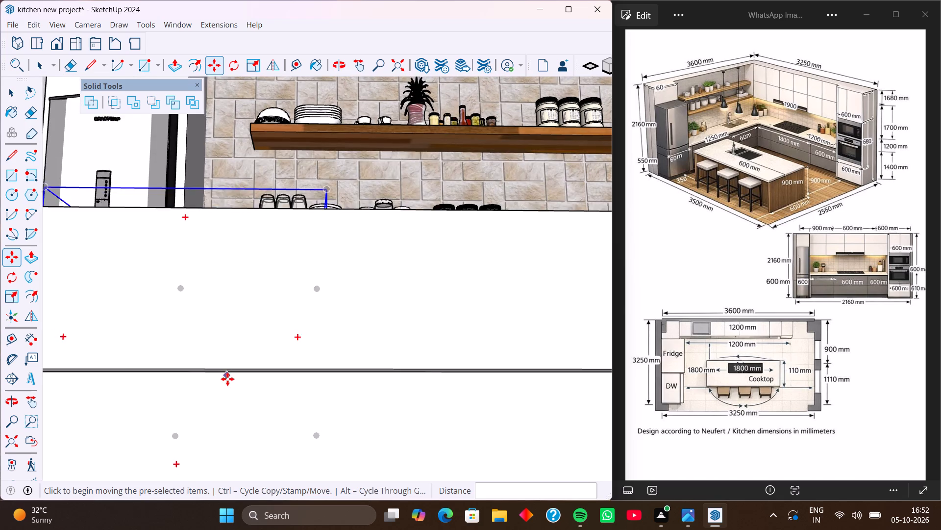
{"action": "scroll", "coordinate": [227, 379], "scroll_direction": "down", "scroll_amount": 20}
{"action": "scroll", "coordinate": [227, 379], "scroll_direction": "down", "scroll_amount": 15}
{"action": "middle_click_drag", "start_coordinate": [236, 381], "coordinate": [260, 471]}
{"action": "scroll", "coordinate": [257, 412], "scroll_direction": "up", "scroll_amount": 2}
{"action": "key", "text": "space"}
{"action": "middle_click_drag", "start_coordinate": [253, 409], "coordinate": [341, 453]}
{"action": "scroll", "coordinate": [289, 430], "scroll_direction": "up", "scroll_amount": 1}
{"action": "middle_click_drag", "start_coordinate": [288, 429], "coordinate": [388, 422]}
{"action": "scroll", "coordinate": [284, 396], "scroll_direction": "down", "scroll_amount": 3}
{"action": "middle_click_drag", "start_coordinate": [288, 397], "coordinate": [180, 326], "text": "shift"}
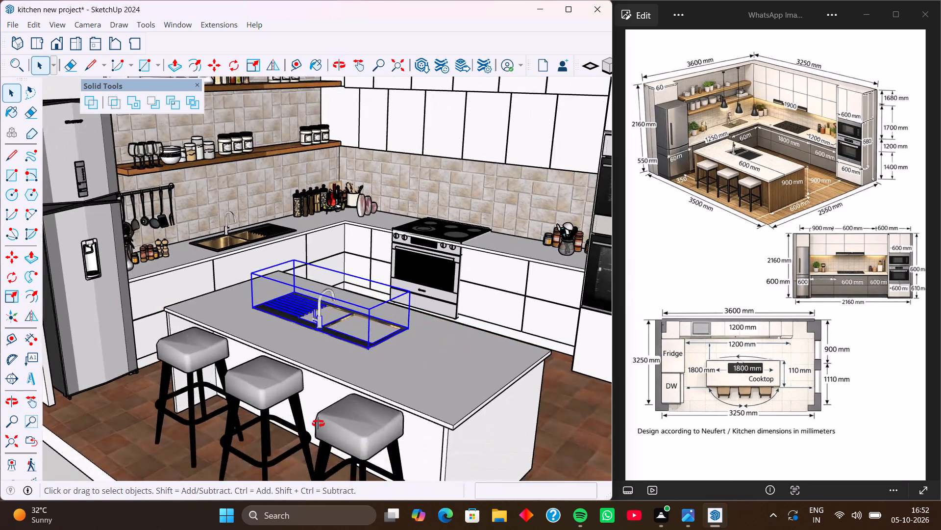
{"action": "middle_click_drag", "start_coordinate": [318, 424], "coordinate": [446, 492]}
{"action": "middle_click_drag", "start_coordinate": [399, 387], "coordinate": [235, 336], "text": "shift"}
{"action": "middle_click_drag", "start_coordinate": [232, 359], "coordinate": [335, 475]}
{"action": "middle_click_drag", "start_coordinate": [359, 432], "coordinate": [322, 359]}
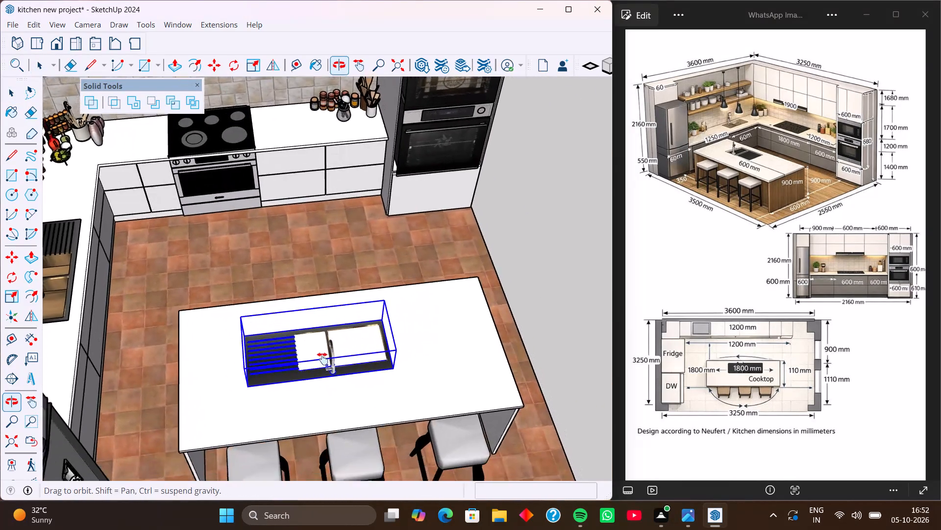
{"action": "middle_click_drag", "start_coordinate": [322, 359], "coordinate": [306, 318]}
{"action": "scroll", "coordinate": [303, 315], "scroll_direction": "up", "scroll_amount": 5}
{"action": "scroll", "coordinate": [303, 315], "scroll_direction": "down", "scroll_amount": 4}
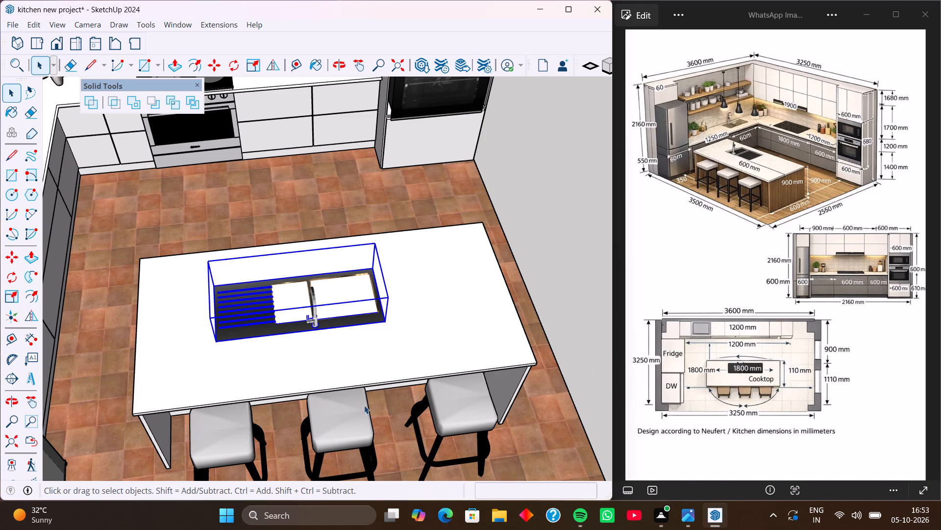
{"action": "scroll", "coordinate": [341, 314], "scroll_direction": "up", "scroll_amount": 5}
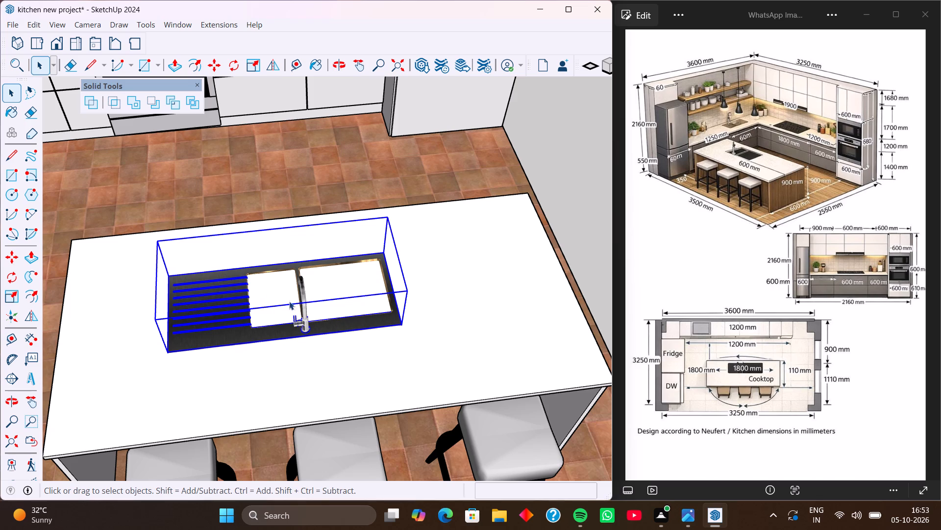
{"action": "middle_click_drag", "start_coordinate": [374, 350], "coordinate": [332, 423]}
{"action": "left_click", "coordinate": [119, 351]}
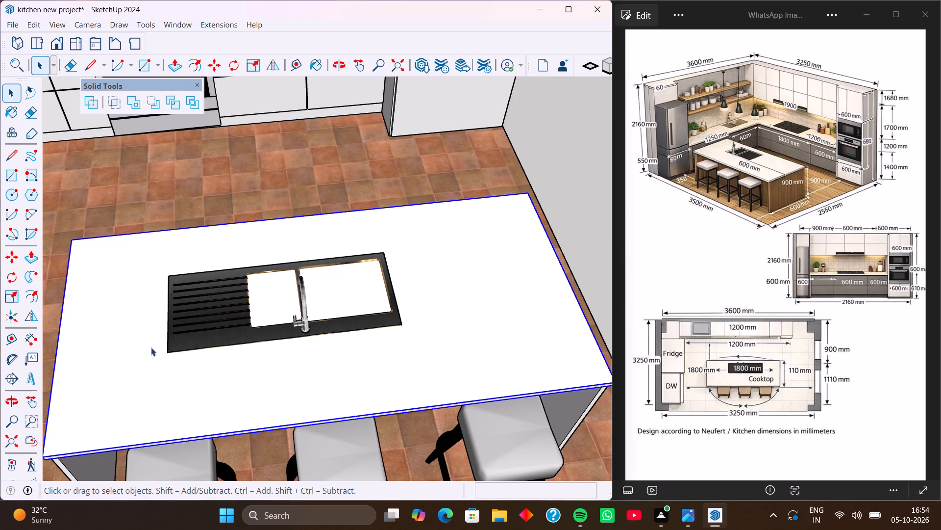
{"action": "scroll", "coordinate": [195, 339], "scroll_direction": "down", "scroll_amount": 3}
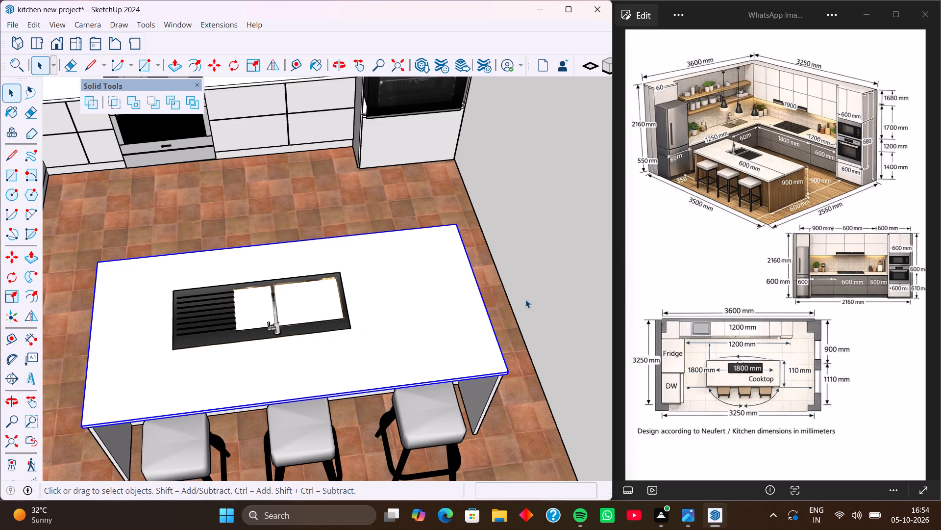
{"action": "left_click", "coordinate": [525, 299]}
{"action": "middle_click", "coordinate": [239, 356]}
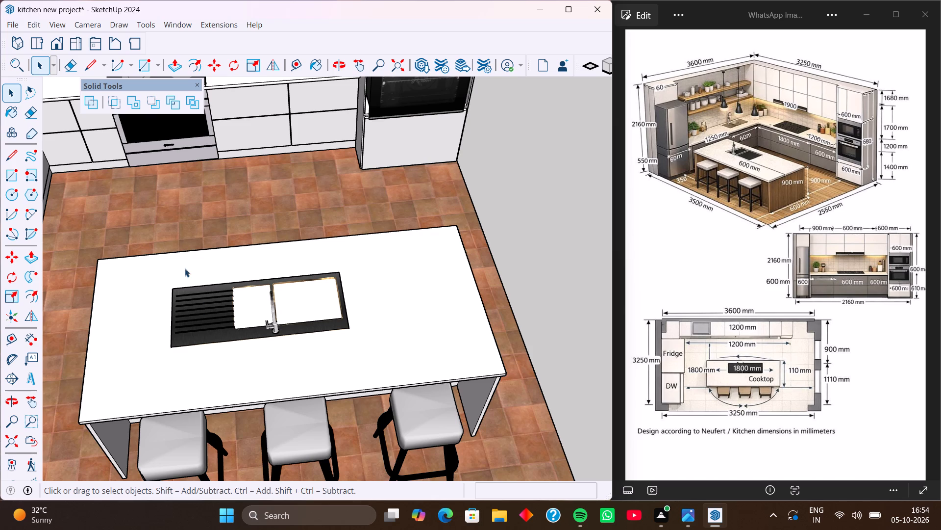
Draw a horizontal rectangle of about 1' 4 11/16" by 3' 5 1/16" over the island sink, between opposite corners of its rim.
{"action": "scroll", "coordinate": [246, 328], "scroll_direction": "up", "scroll_amount": 7}
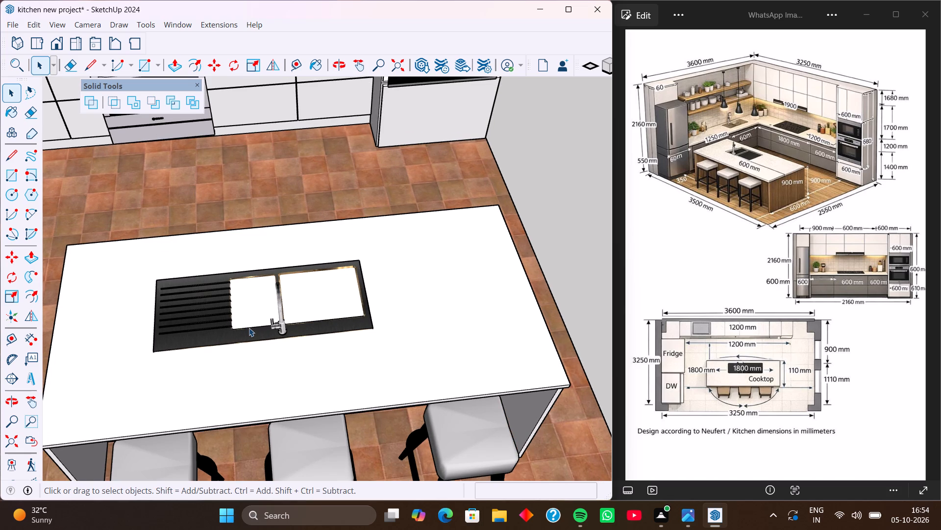
{"action": "scroll", "coordinate": [249, 328], "scroll_direction": "up", "scroll_amount": 3}
{"action": "middle_click_drag", "start_coordinate": [249, 328], "coordinate": [239, 376]}
{"action": "middle_click_drag", "start_coordinate": [235, 329], "coordinate": [230, 390]}
{"action": "middle_click_drag", "start_coordinate": [258, 320], "coordinate": [248, 395]}
{"action": "scroll", "coordinate": [248, 380], "scroll_direction": "up", "scroll_amount": 1}
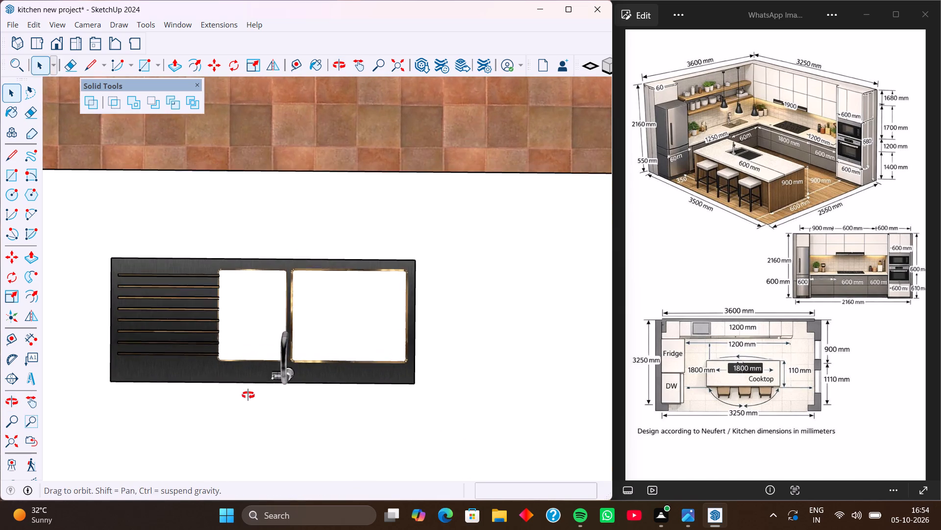
{"action": "middle_click_drag", "start_coordinate": [248, 395], "coordinate": [248, 398]}
{"action": "scroll", "coordinate": [200, 330], "scroll_direction": "up", "scroll_amount": 4}
{"action": "scroll", "coordinate": [200, 330], "scroll_direction": "down", "scroll_amount": 5}
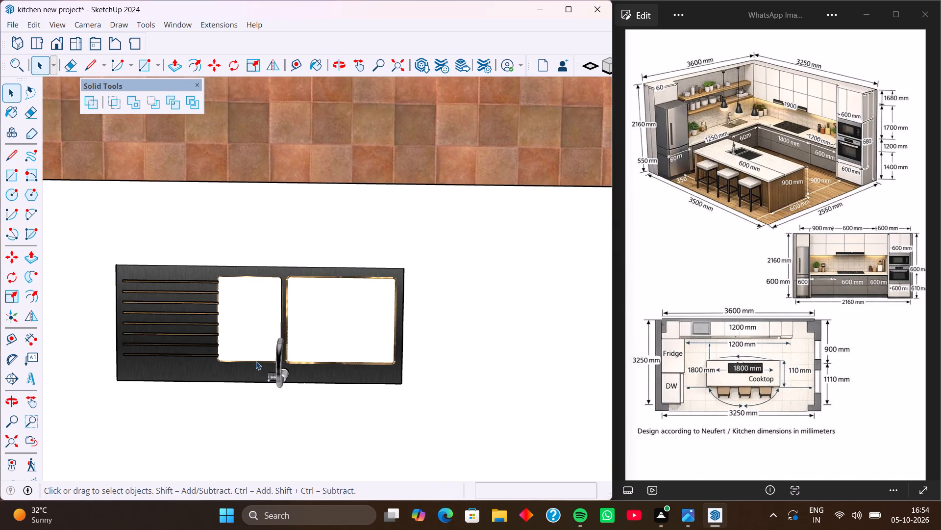
{"action": "middle_click_drag", "start_coordinate": [256, 361], "coordinate": [289, 240]}
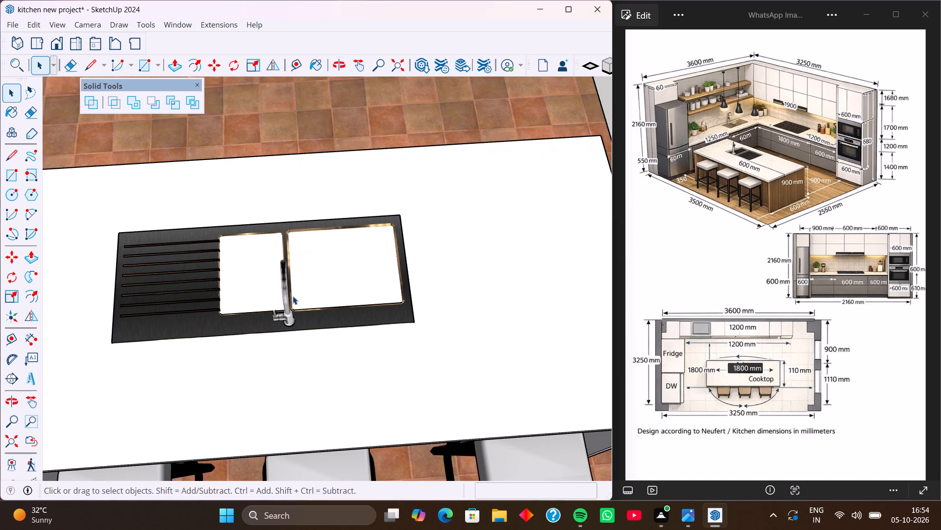
{"action": "middle_click_drag", "start_coordinate": [293, 296], "coordinate": [320, 343]}
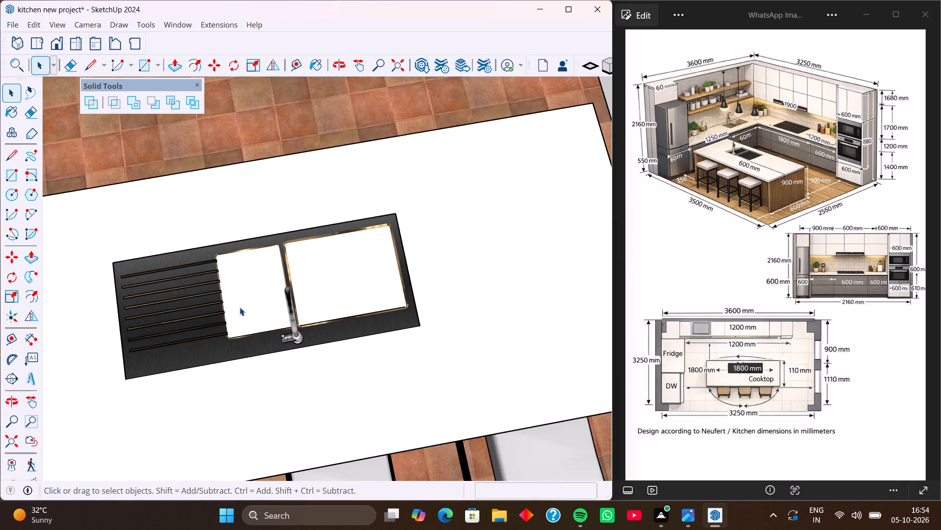
{"action": "middle_click_drag", "start_coordinate": [240, 307], "coordinate": [225, 309]}
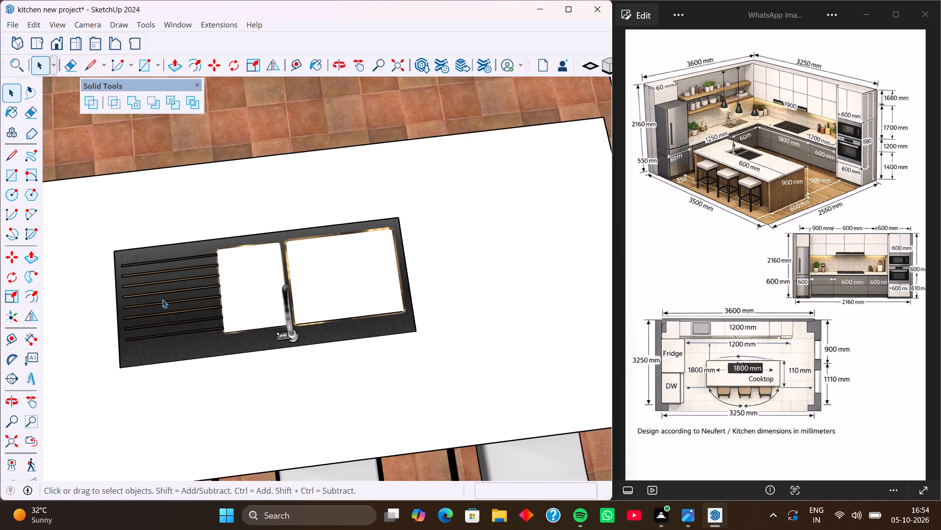
{"action": "key", "text": "r"}
{"action": "left_click", "coordinate": [113, 249]}
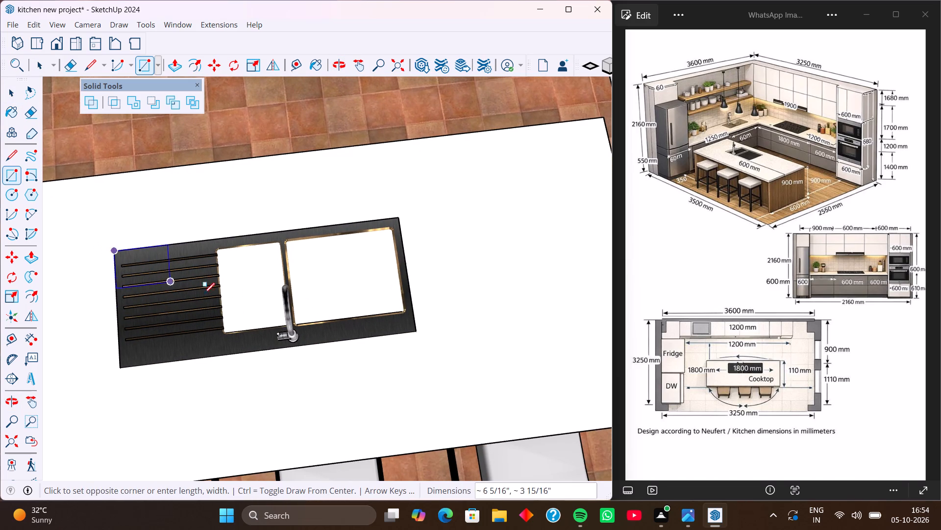
{"action": "key", "text": "Up"}
{"action": "left_click", "coordinate": [417, 331]}
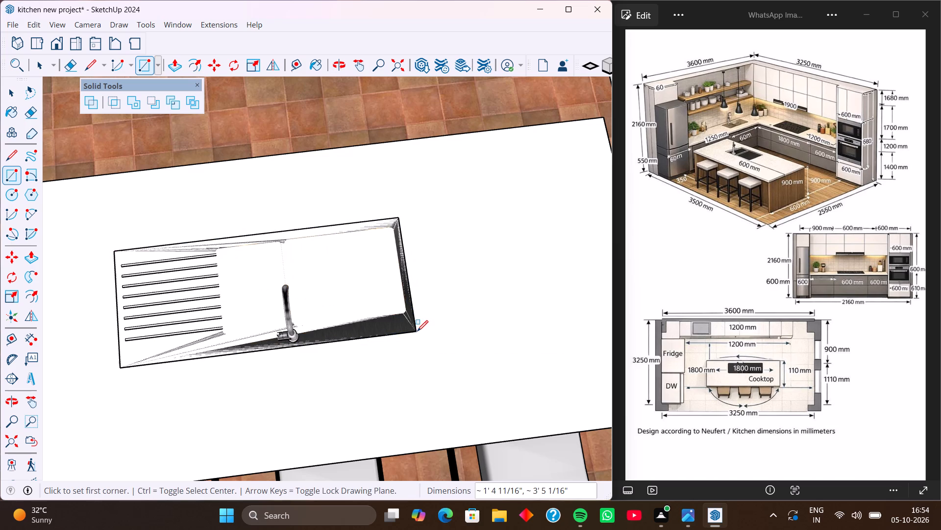
Push/Pull the rectangle down 8 3/4" through the countertop around the sink bowls, with hidden back edges shown.
{"action": "key", "text": "p"}
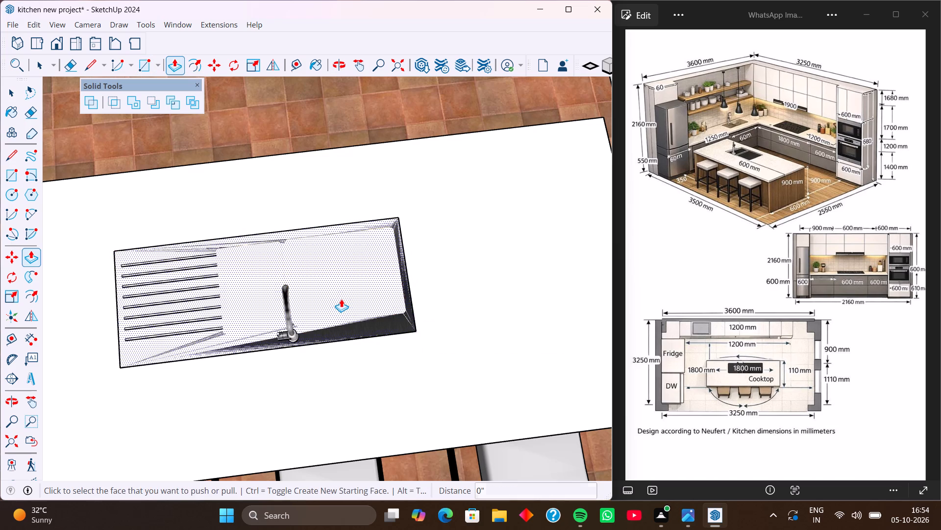
{"action": "left_click", "coordinate": [341, 299]}
{"action": "middle_click_drag", "start_coordinate": [355, 329], "coordinate": [297, 169]}
{"action": "middle_click_drag", "start_coordinate": [304, 302], "coordinate": [322, 209]}
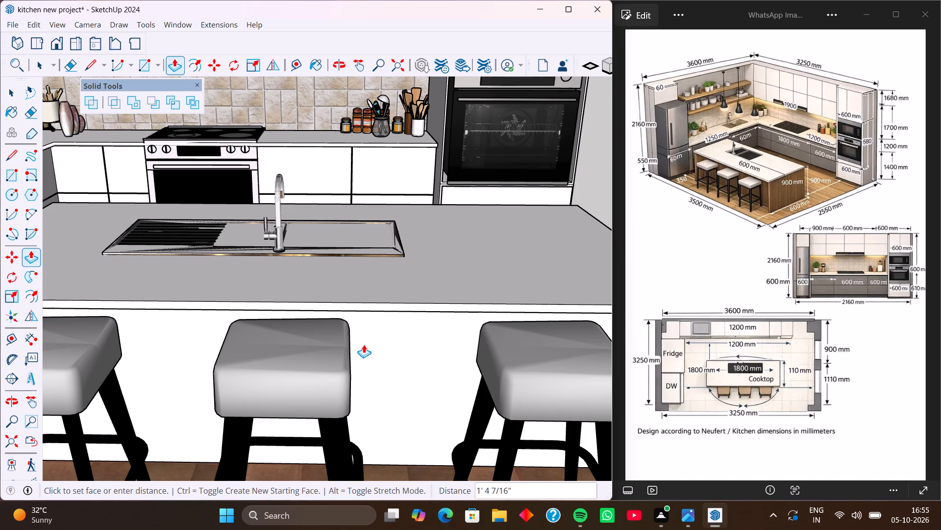
{"action": "key", "text": "k"}
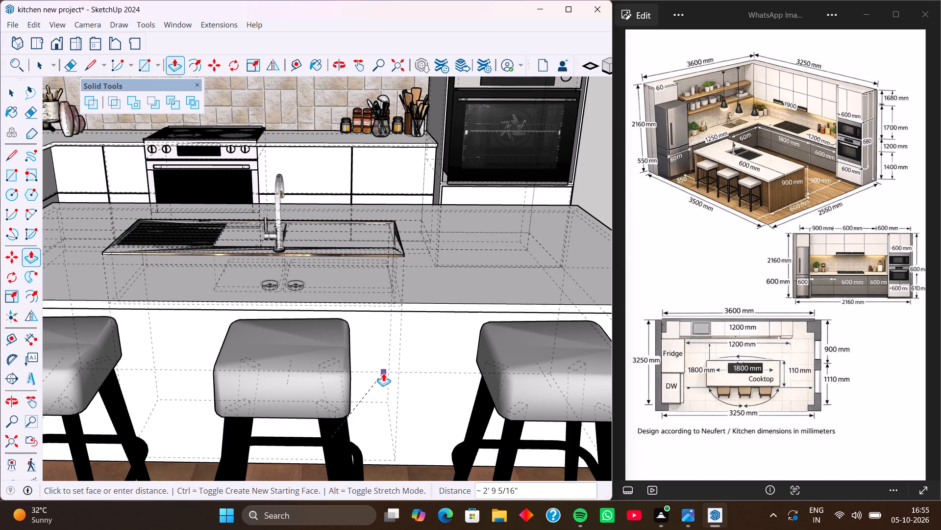
{"action": "middle_click_drag", "start_coordinate": [388, 363], "coordinate": [353, 239]}
{"action": "middle_click_drag", "start_coordinate": [356, 278], "coordinate": [383, 342]}
{"action": "scroll", "coordinate": [368, 294], "scroll_direction": "up", "scroll_amount": 4}
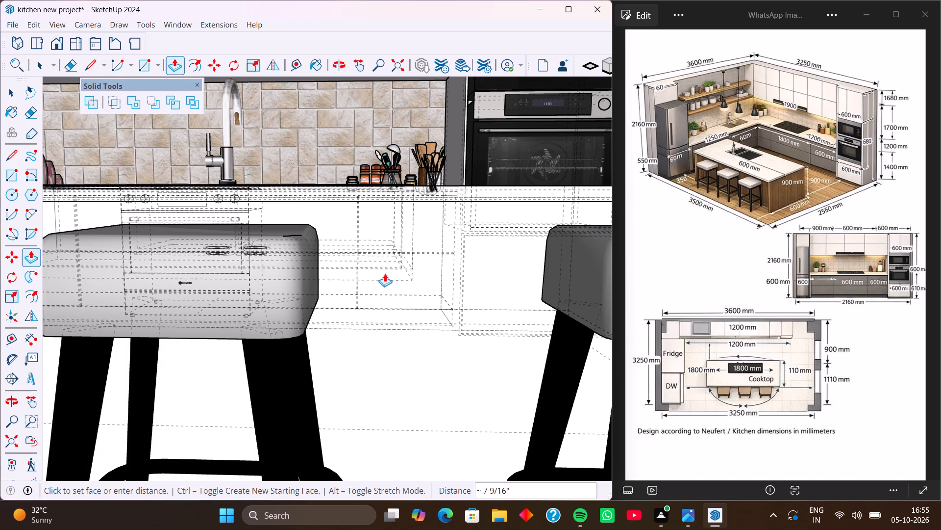
{"action": "left_click", "coordinate": [385, 274]}
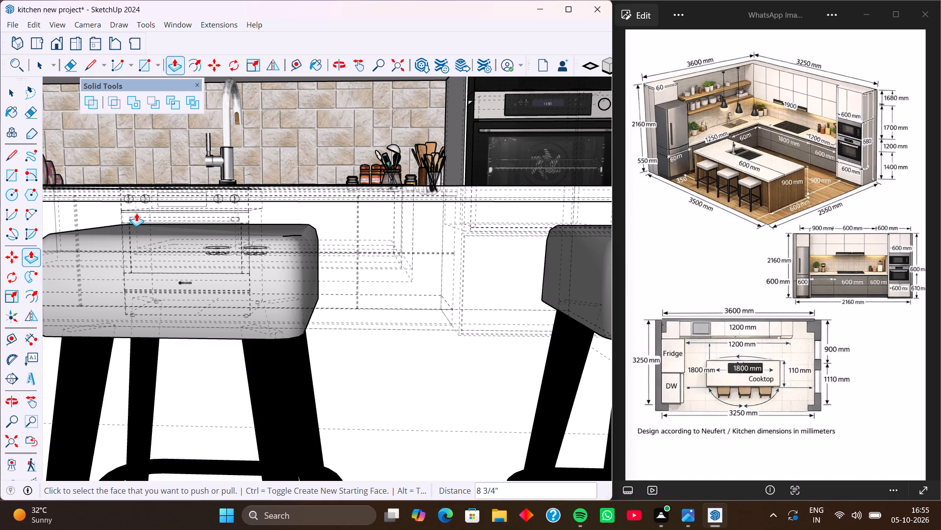
Turn off the back edges display and pull the box's top face up 3 1/4" above the sink.
{"action": "middle_click_drag", "start_coordinate": [180, 220], "coordinate": [128, 332]}
{"action": "middle_click_drag", "start_coordinate": [151, 260], "coordinate": [186, 329]}
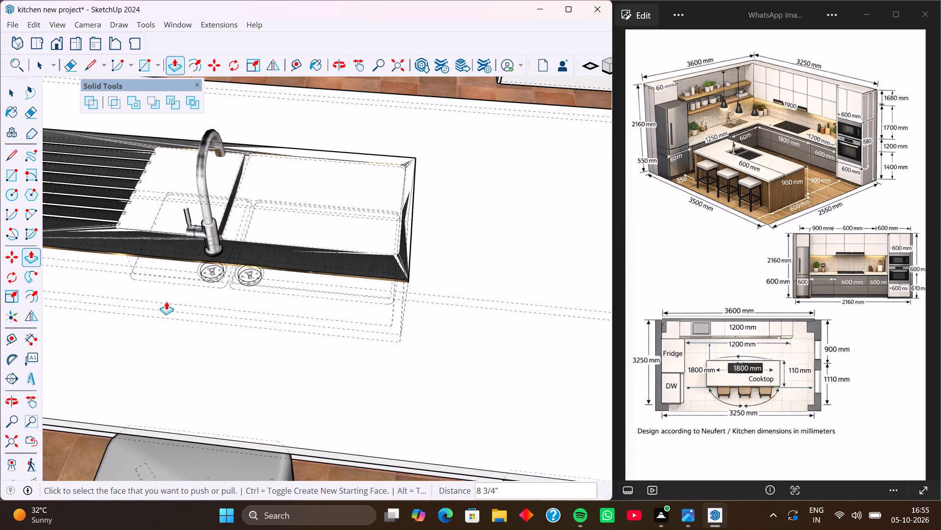
{"action": "key", "text": "k"}
{"action": "left_click", "coordinate": [289, 214]}
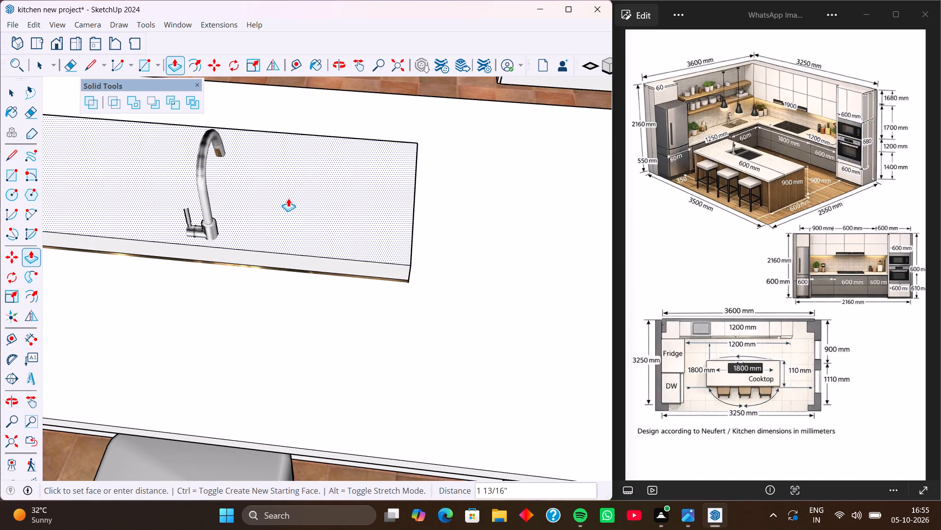
{"action": "left_click", "coordinate": [285, 187]}
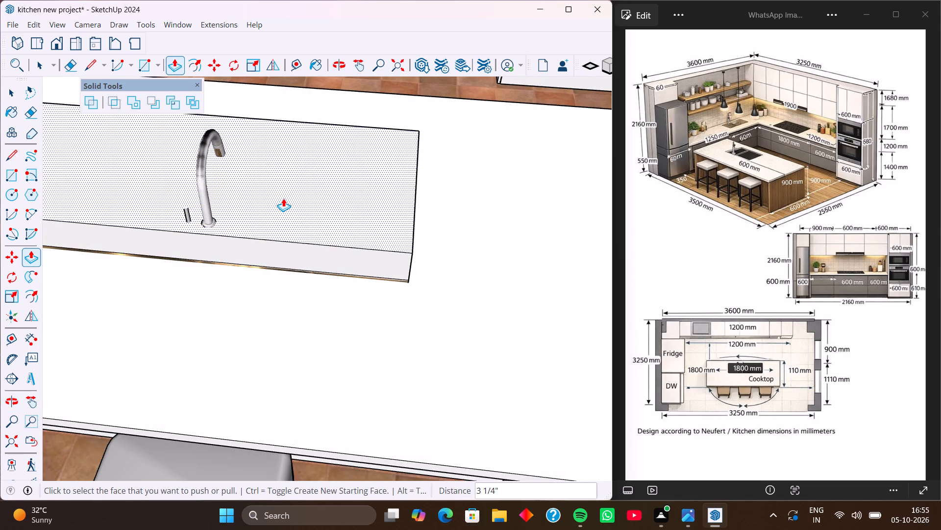
Select all the connected geometry of the box around the sink and make it a group.
{"action": "key", "text": "space"}
{"action": "triple_click", "coordinate": [280, 218]}
{"action": "triple_click", "coordinate": [280, 218]}
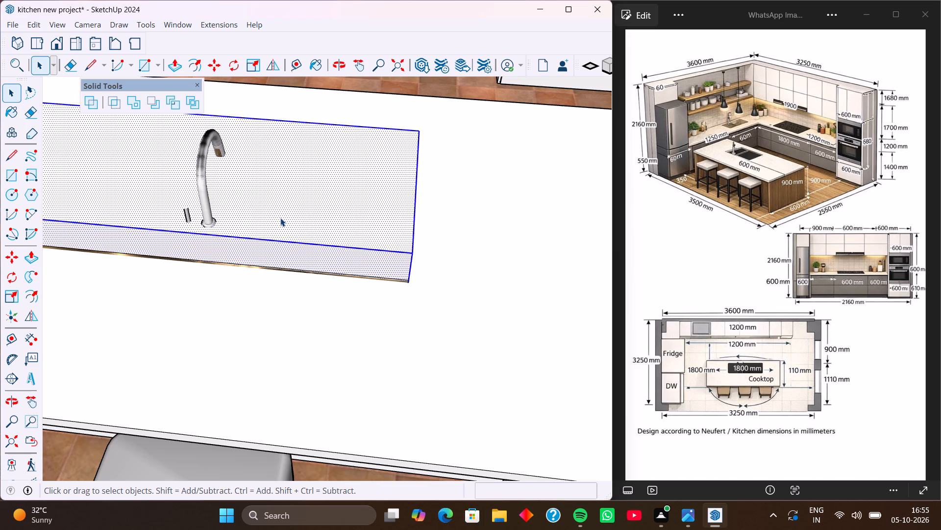
{"action": "triple_click", "coordinate": [280, 218]}
{"action": "triple_click", "coordinate": [280, 218]}
{"action": "triple_click", "coordinate": [280, 218]}
{"action": "double_click", "coordinate": [280, 218]}
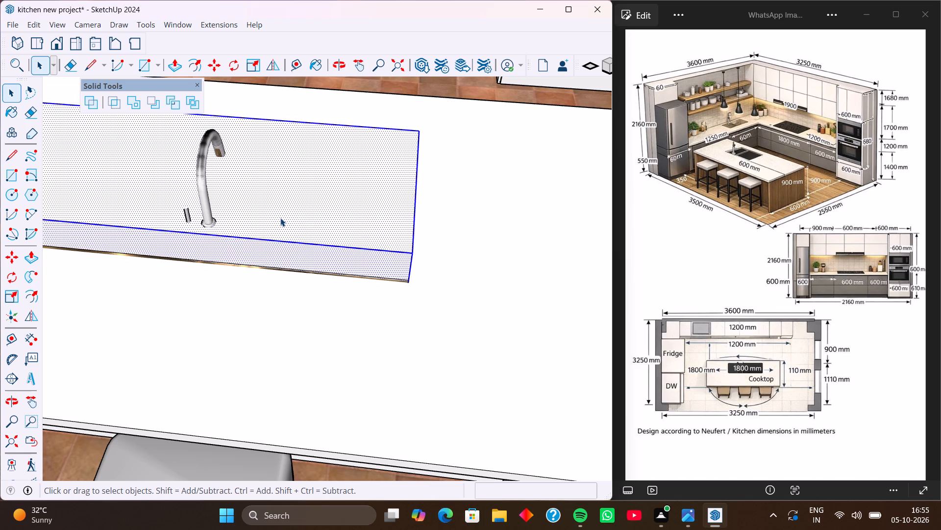
{"action": "right_click", "coordinate": [280, 218]}
{"action": "left_click", "coordinate": [302, 113]}
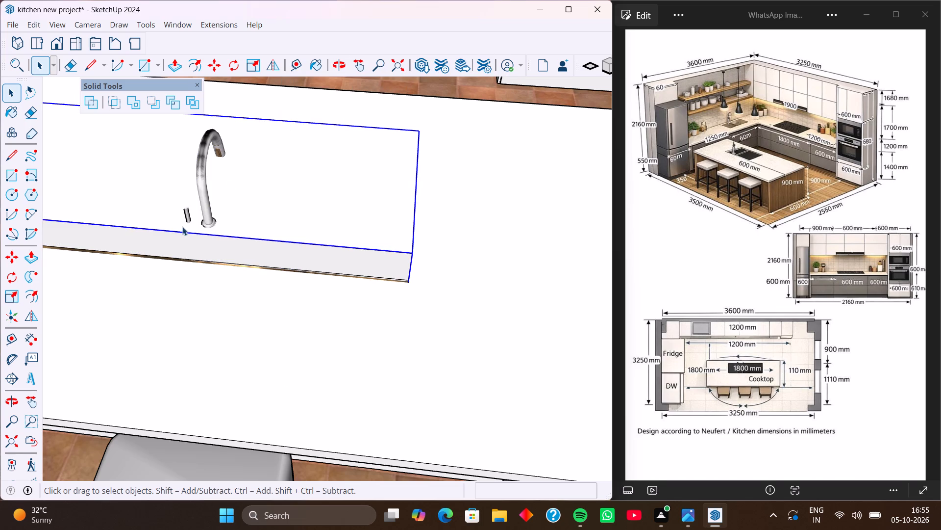
Close the reference image and maximize the modelling window.
{"action": "scroll", "coordinate": [140, 262], "scroll_direction": "down", "scroll_amount": 3}
{"action": "middle_click_drag", "start_coordinate": [161, 259], "coordinate": [167, 193], "text": "shift"}
{"action": "middle_click_drag", "start_coordinate": [167, 215], "coordinate": [194, 245]}
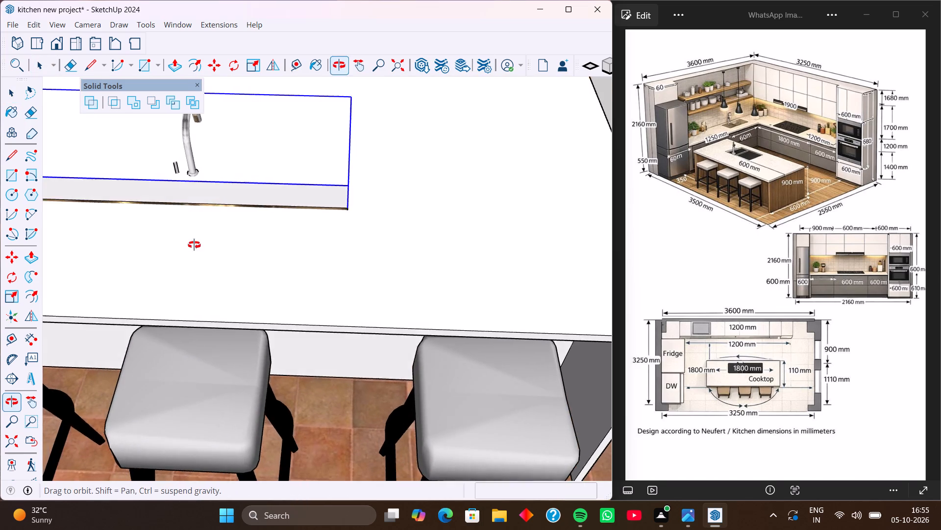
{"action": "middle_click_drag", "start_coordinate": [194, 245], "coordinate": [197, 261]}
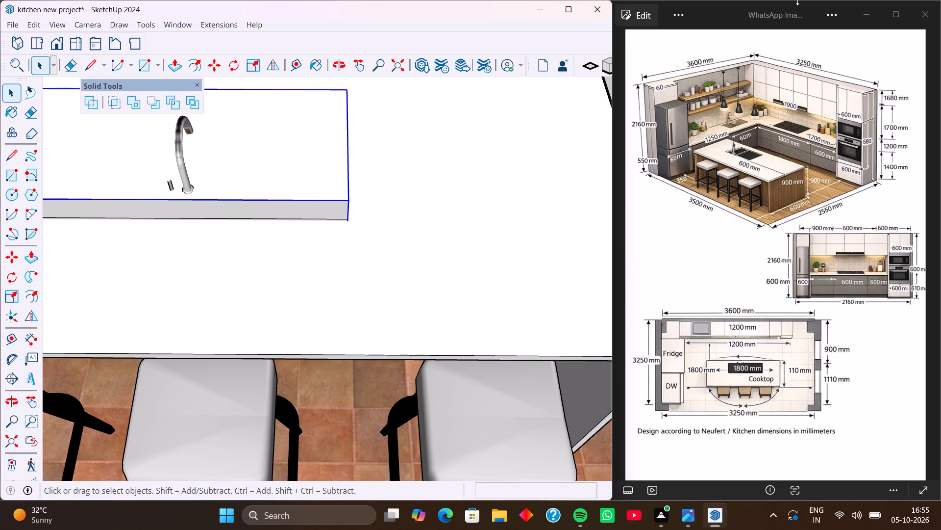
{"action": "left_click", "coordinate": [933, 18]}
{"action": "left_click", "coordinate": [568, 10]}
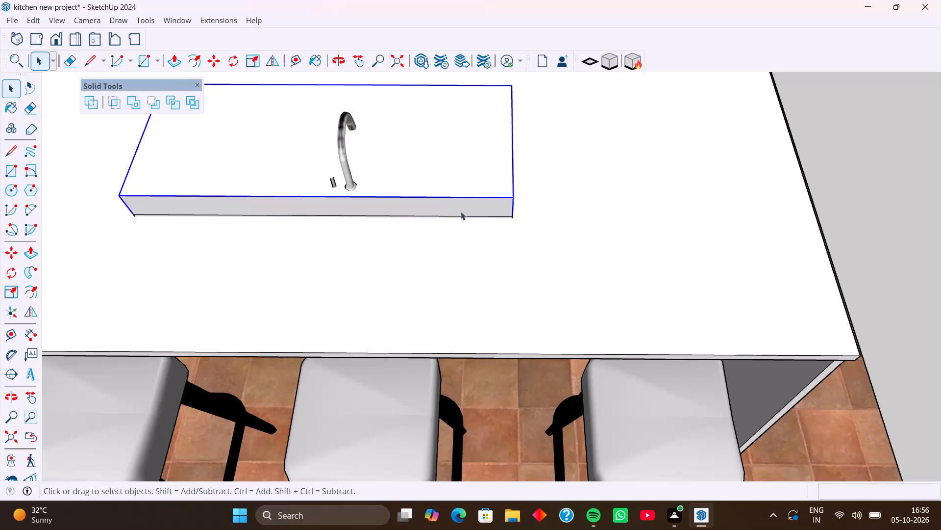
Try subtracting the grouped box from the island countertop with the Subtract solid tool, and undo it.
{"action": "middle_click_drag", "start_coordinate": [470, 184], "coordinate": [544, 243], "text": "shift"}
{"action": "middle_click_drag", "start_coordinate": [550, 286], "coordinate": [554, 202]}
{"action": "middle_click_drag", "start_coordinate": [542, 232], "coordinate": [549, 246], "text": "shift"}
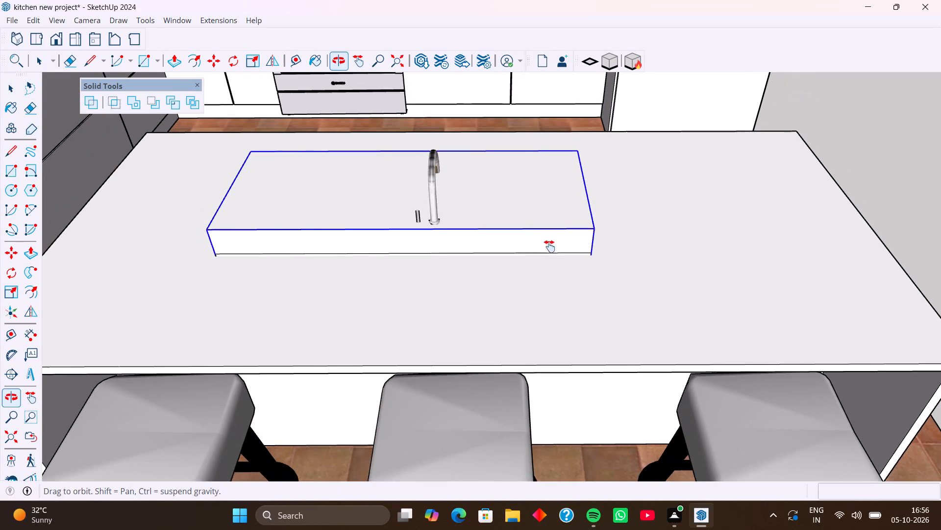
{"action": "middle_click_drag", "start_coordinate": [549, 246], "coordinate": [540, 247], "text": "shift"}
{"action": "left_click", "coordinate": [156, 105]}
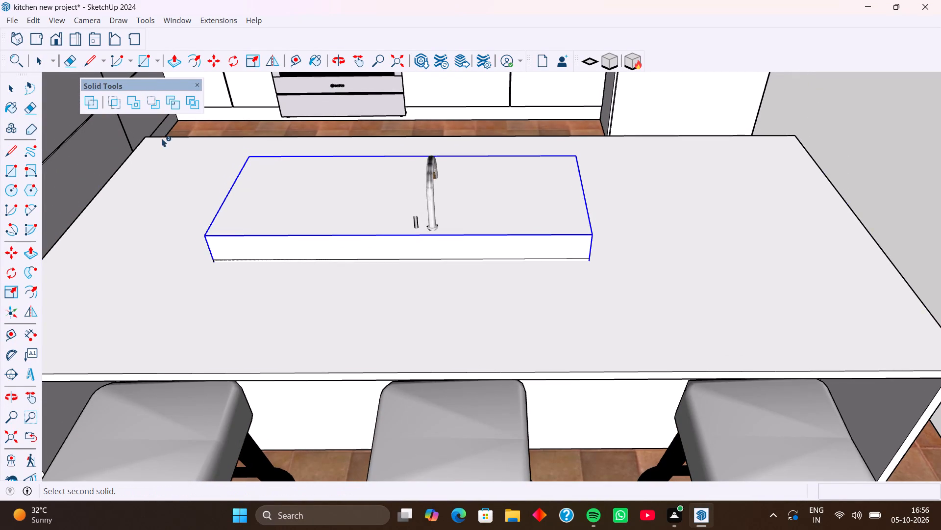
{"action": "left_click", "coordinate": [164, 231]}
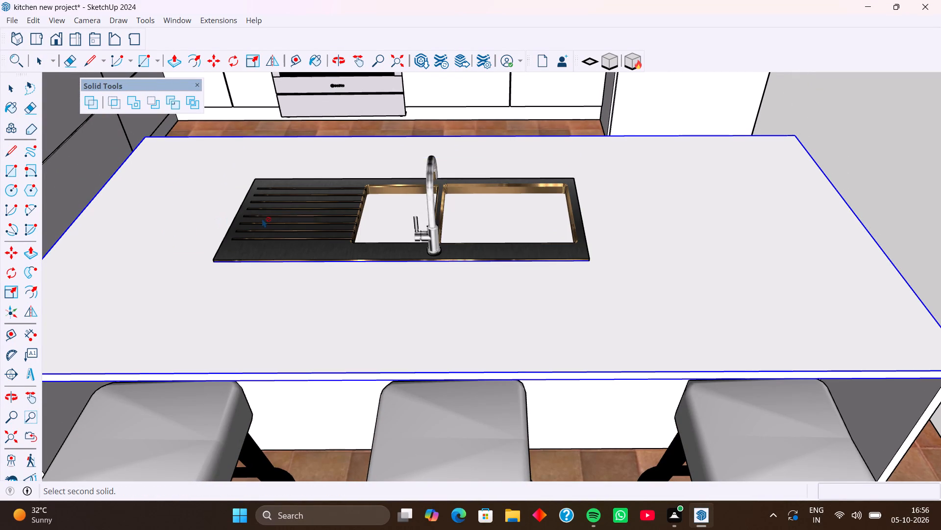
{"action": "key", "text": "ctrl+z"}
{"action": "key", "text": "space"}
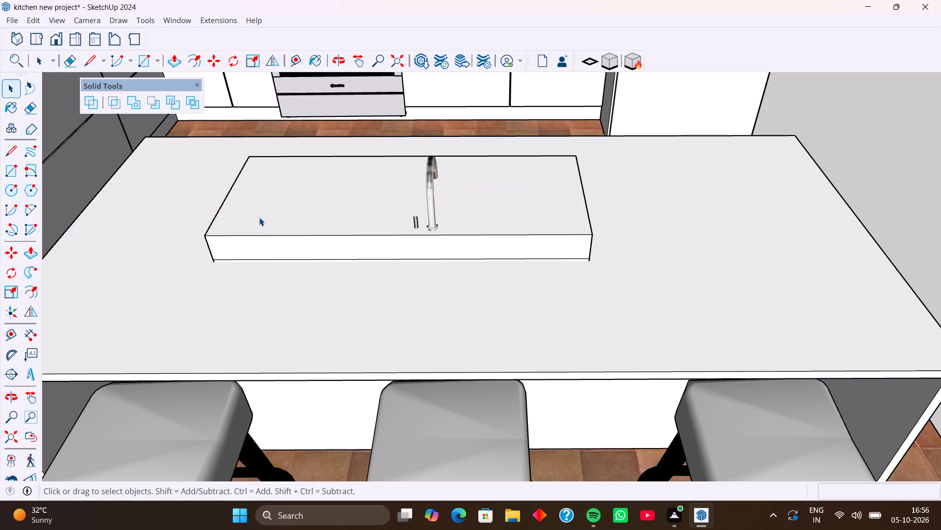
Copy the grouped box to the clipboard and subtract the original from the island countertop.
{"action": "left_click", "coordinate": [259, 217]}
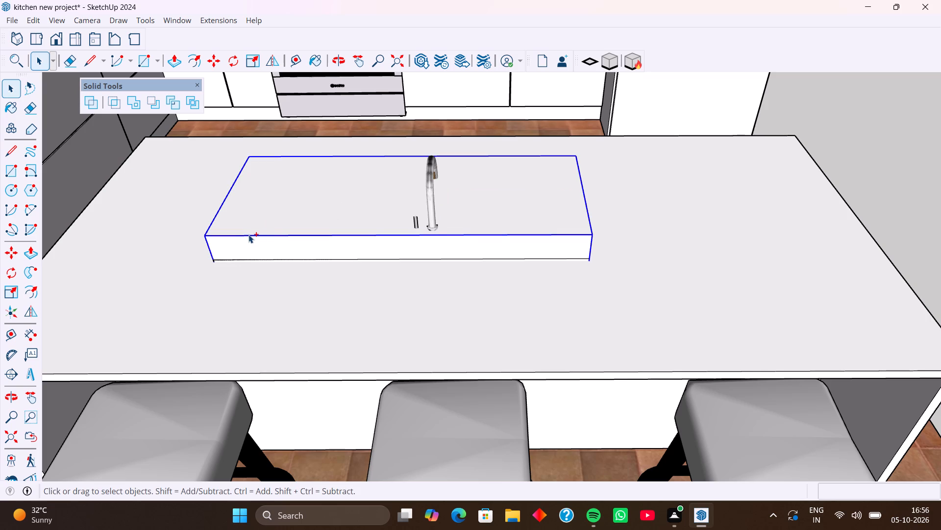
{"action": "key", "text": "ctrl+c"}
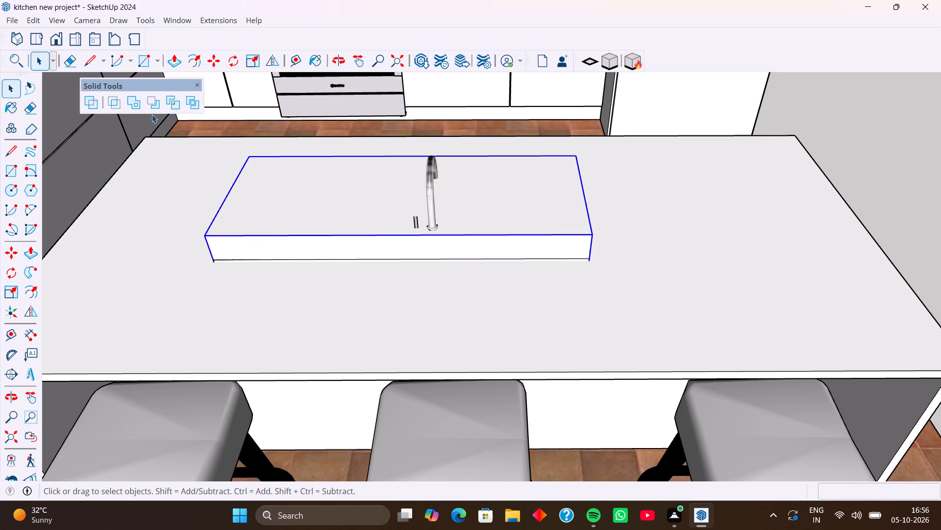
{"action": "left_click", "coordinate": [150, 105]}
{"action": "left_click", "coordinate": [179, 280]}
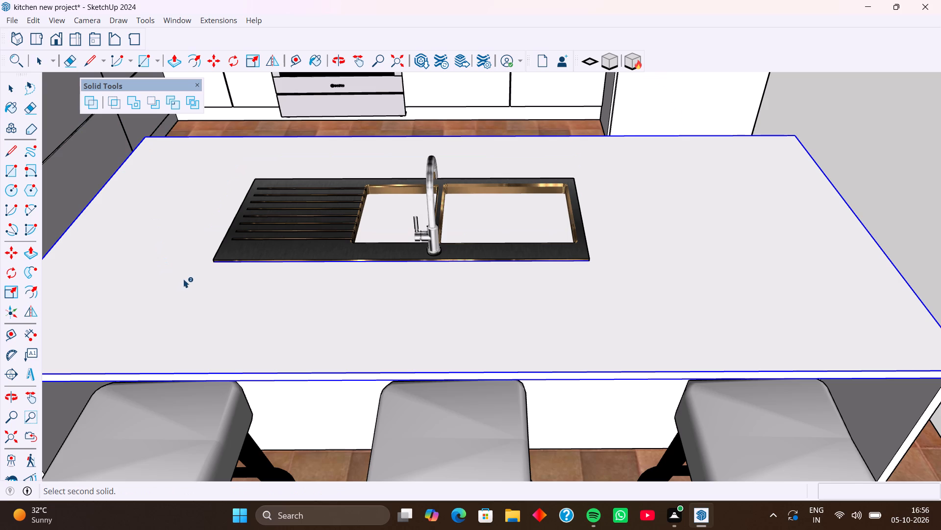
{"action": "key", "text": "space"}
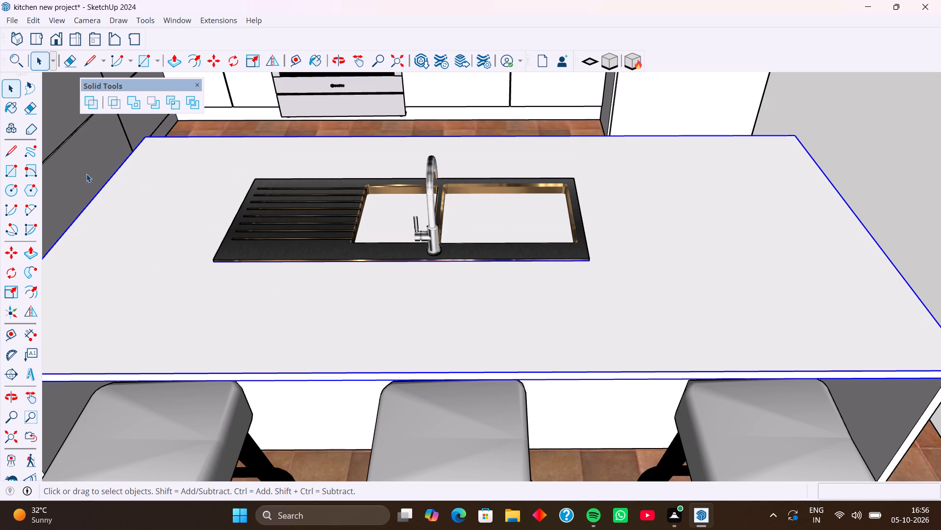
{"action": "left_click", "coordinate": [849, 118]}
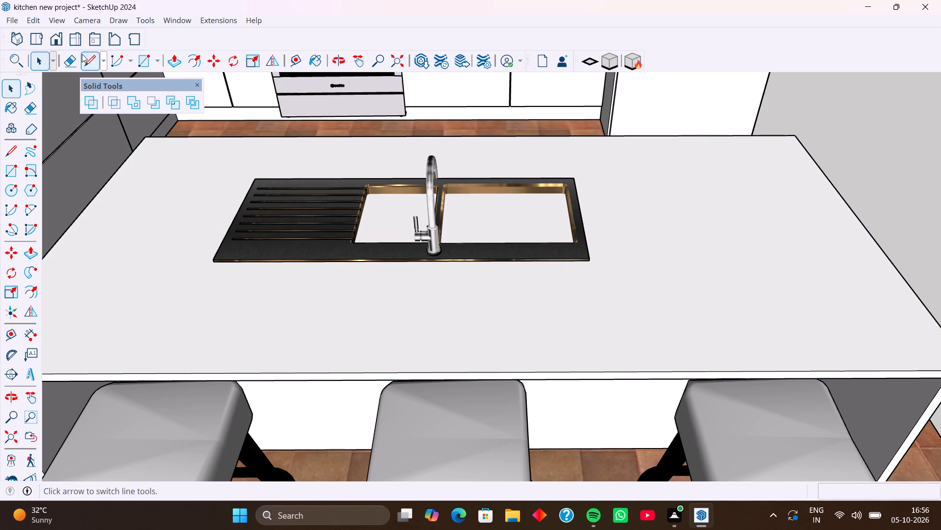
Paste the copied box in place around the sink.
{"action": "left_click", "coordinate": [33, 17]}
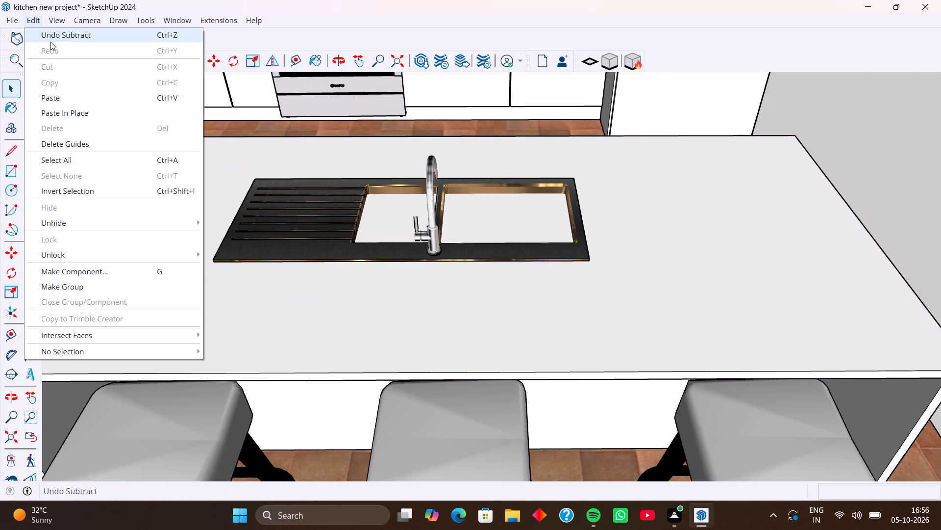
{"action": "left_click", "coordinate": [98, 117]}
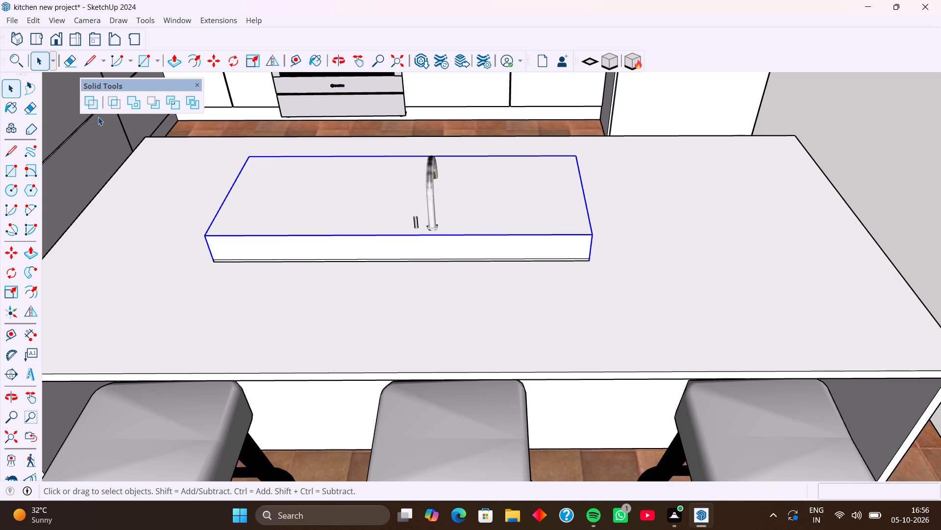
Subtract the pasted box from the island body below the countertop with the Subtract solid tool.
{"action": "left_click", "coordinate": [151, 103]}
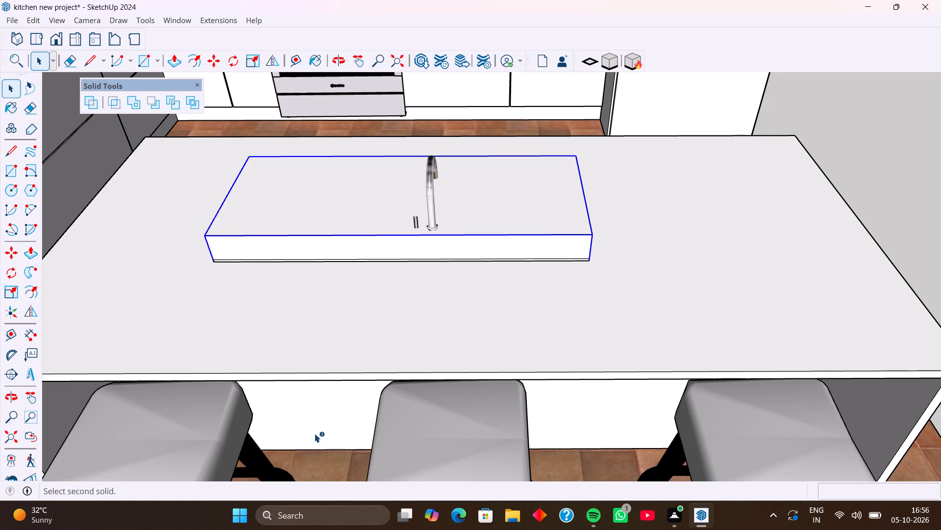
{"action": "left_click", "coordinate": [315, 411]}
{"action": "middle_click_drag", "start_coordinate": [345, 290], "coordinate": [373, 487]}
{"action": "middle_click_drag", "start_coordinate": [398, 330], "coordinate": [415, 387]}
{"action": "middle_click_drag", "start_coordinate": [421, 363], "coordinate": [395, 106]}
{"action": "scroll", "coordinate": [420, 362], "scroll_direction": "up", "scroll_amount": 1}
{"action": "scroll", "coordinate": [346, 208], "scroll_direction": "down", "scroll_amount": 10}
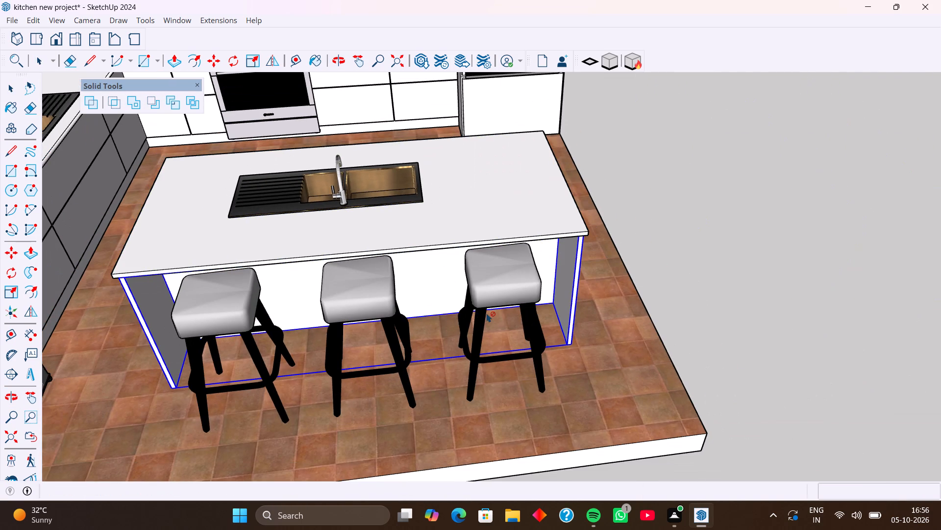
{"action": "key", "text": "space"}
{"action": "left_click_drag", "start_coordinate": [693, 265], "coordinate": [689, 265]}
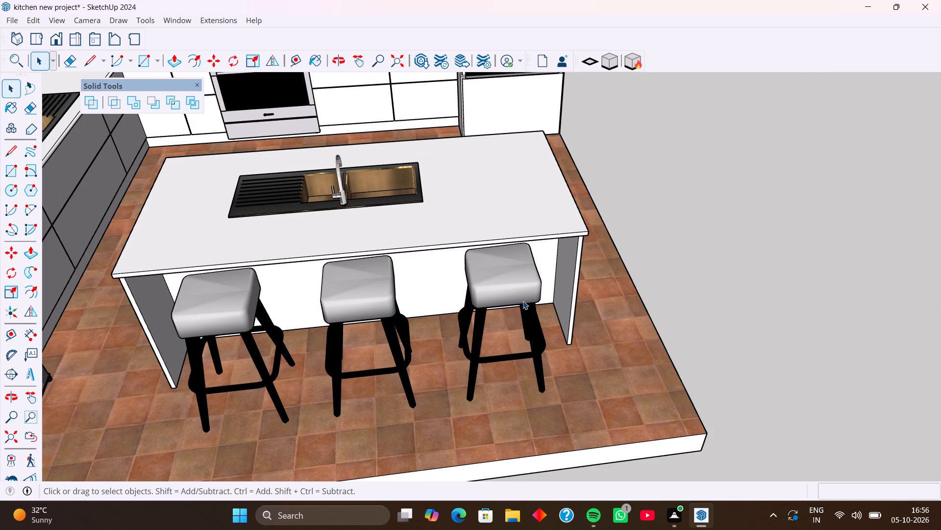
Examine the inset island sink and the whole kitchen model from several angles and distances.
{"action": "scroll", "coordinate": [489, 307], "scroll_direction": "down", "scroll_amount": 3}
{"action": "middle_click_drag", "start_coordinate": [410, 316], "coordinate": [316, 243]}
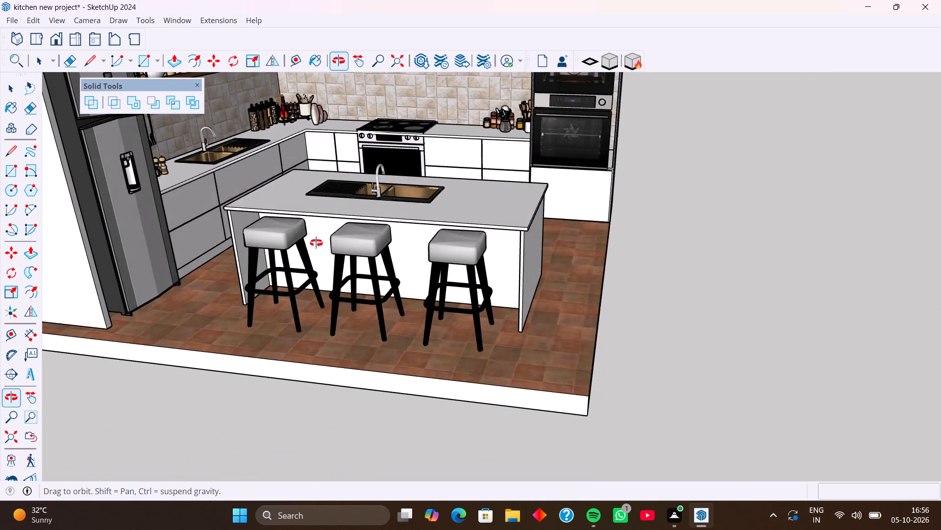
{"action": "middle_click_drag", "start_coordinate": [316, 243], "coordinate": [294, 237]}
{"action": "scroll", "coordinate": [294, 237], "scroll_direction": "down", "scroll_amount": 2}
{"action": "middle_click_drag", "start_coordinate": [337, 197], "coordinate": [330, 253], "text": "shift"}
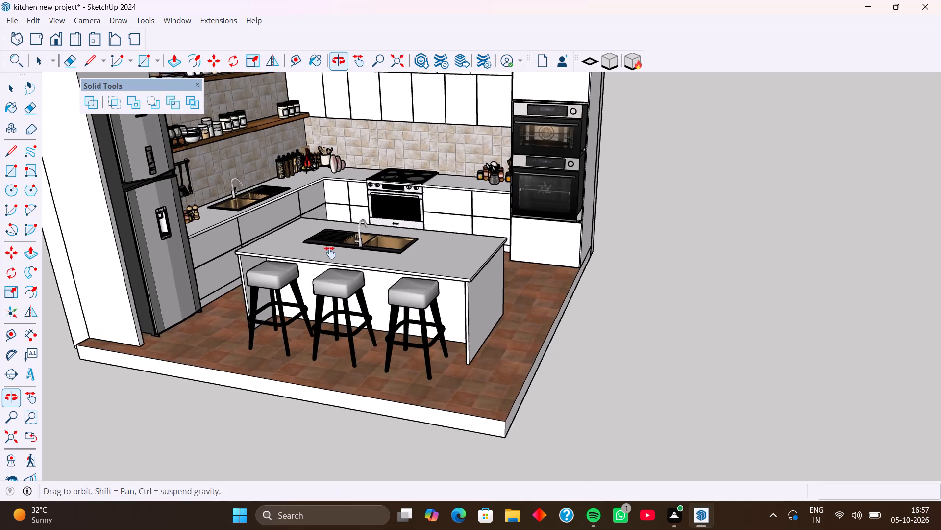
{"action": "middle_click_drag", "start_coordinate": [330, 253], "coordinate": [328, 282], "text": "shift"}
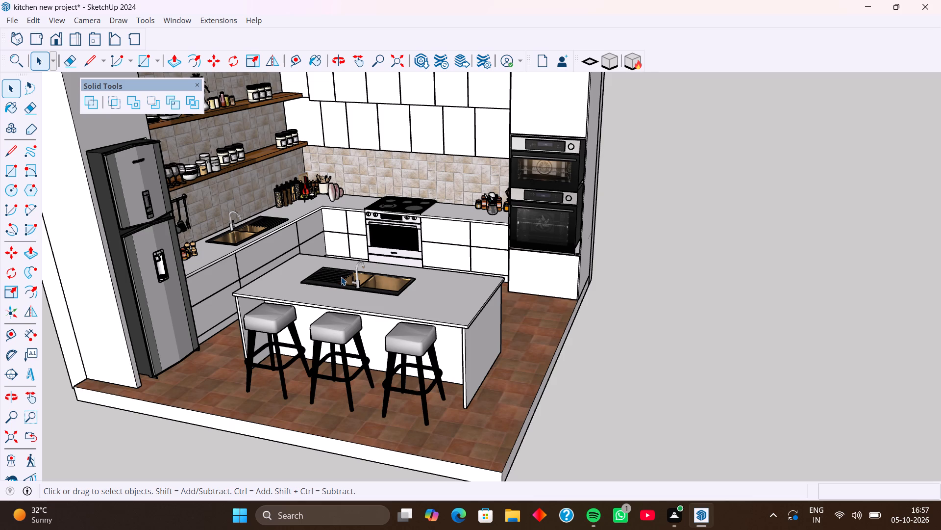
{"action": "scroll", "coordinate": [301, 243], "scroll_direction": "down", "scroll_amount": 4}
{"action": "scroll", "coordinate": [241, 227], "scroll_direction": "down", "scroll_amount": 4}
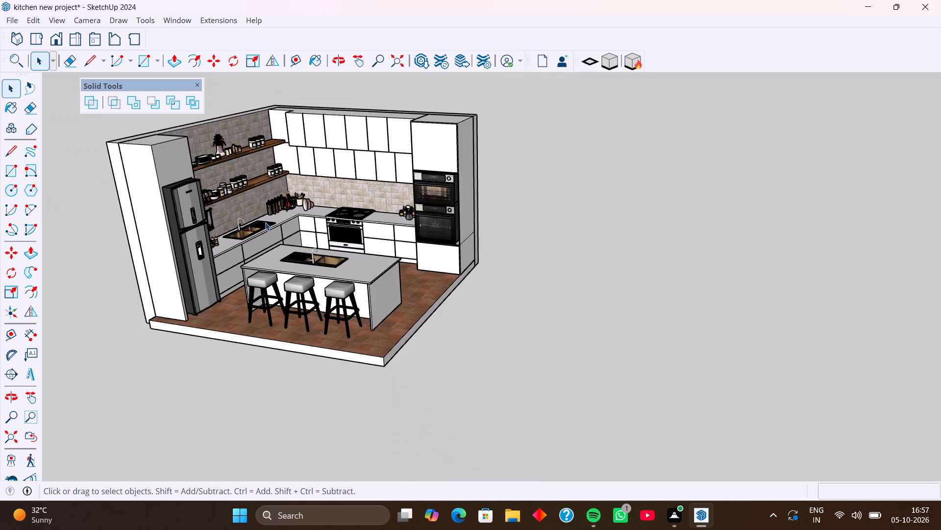
{"action": "scroll", "coordinate": [279, 236], "scroll_direction": "down", "scroll_amount": 2}
{"action": "middle_click_drag", "start_coordinate": [305, 260], "coordinate": [276, 218]}
{"action": "middle_click_drag", "start_coordinate": [301, 238], "coordinate": [270, 232]}
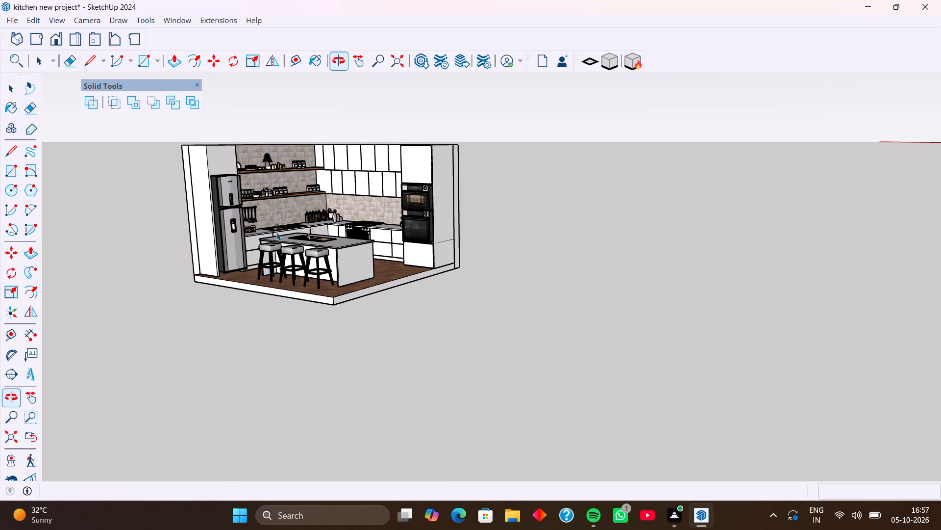
{"action": "middle_click_drag", "start_coordinate": [336, 238], "coordinate": [323, 237]}
{"action": "scroll", "coordinate": [317, 248], "scroll_direction": "up", "scroll_amount": 3}
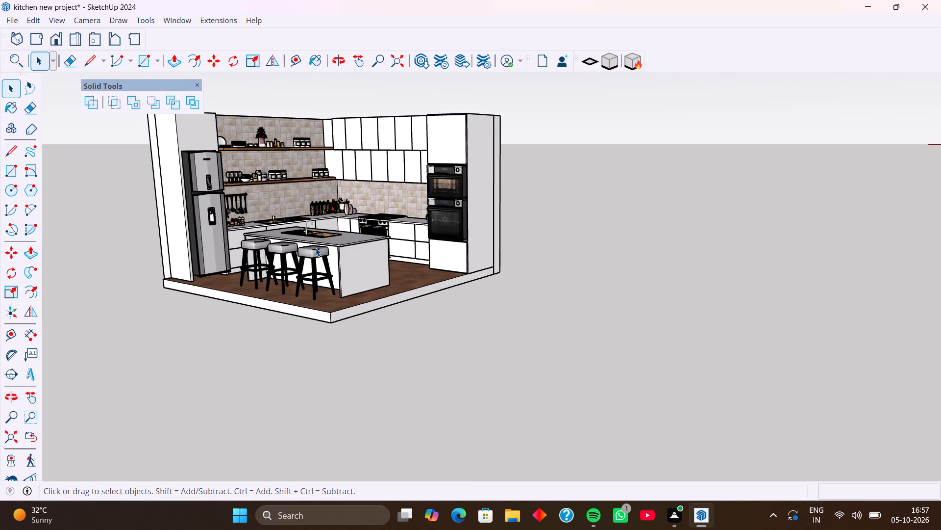
{"action": "middle_click_drag", "start_coordinate": [355, 286], "coordinate": [407, 343], "text": "shift"}
{"action": "middle_click_drag", "start_coordinate": [401, 290], "coordinate": [392, 289]}
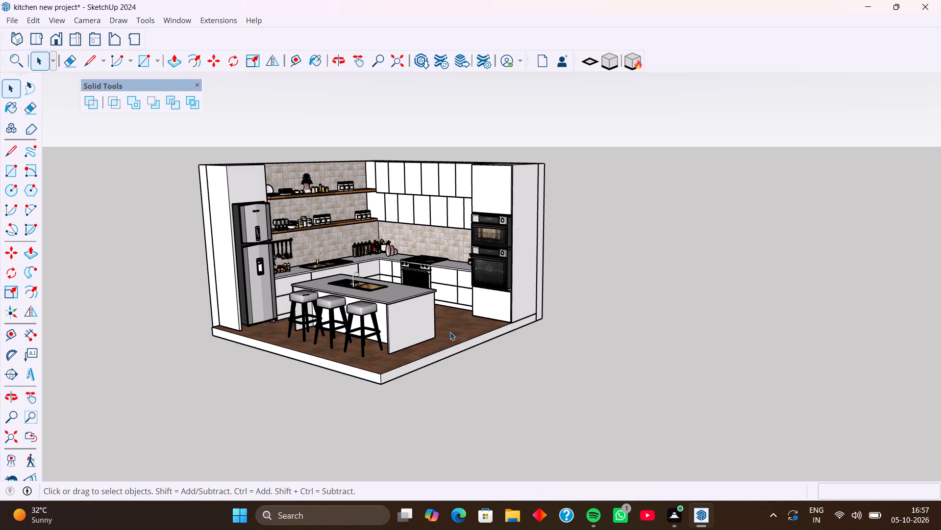
{"action": "middle_click_drag", "start_coordinate": [450, 332], "coordinate": [392, 340]}
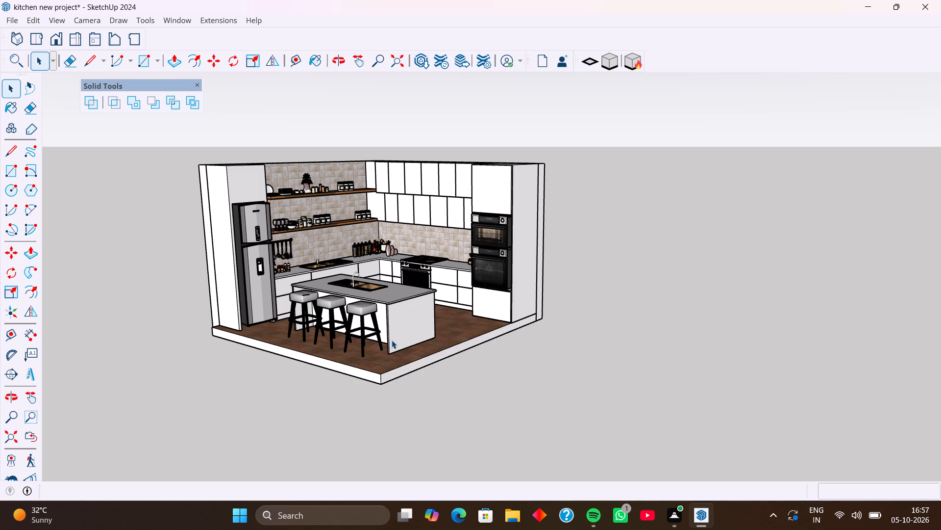
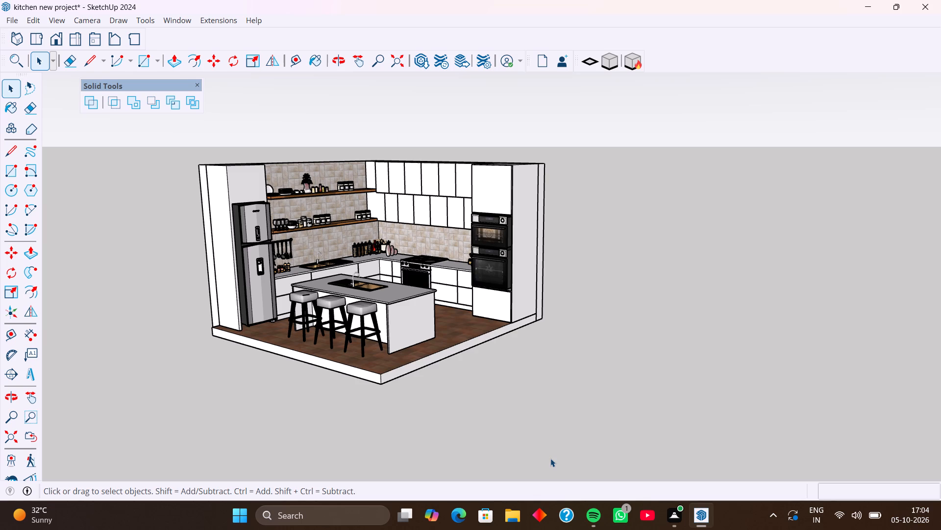
Examine the whole kitchen model, including the island, stove wall and ovens, from several distances and angles.
{"action": "left_click", "coordinate": [324, 355]}
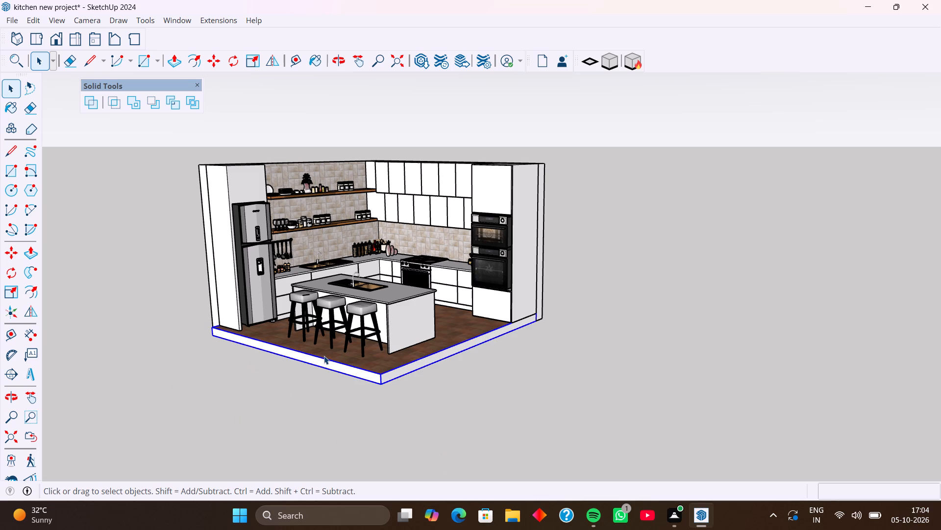
{"action": "left_click", "coordinate": [349, 428]}
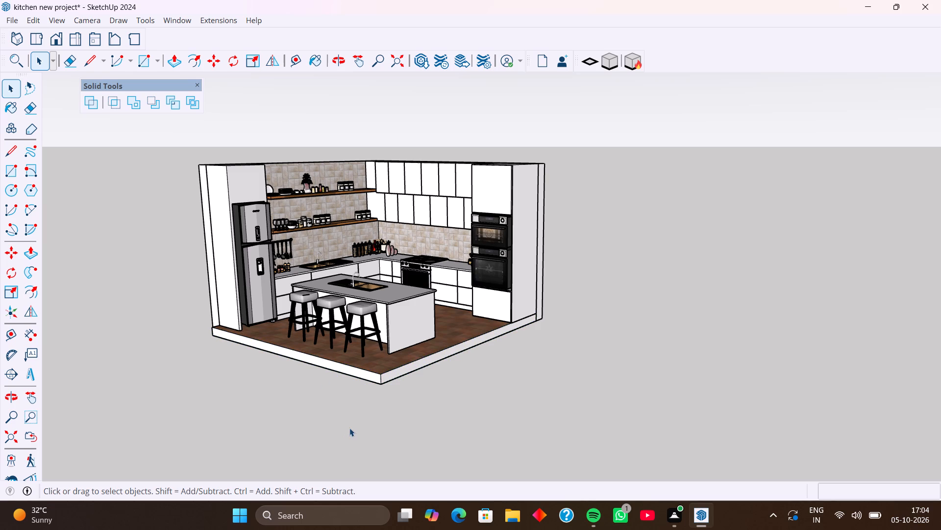
{"action": "middle_click_drag", "start_coordinate": [335, 288], "coordinate": [356, 291]}
{"action": "scroll", "coordinate": [356, 292], "scroll_direction": "up", "scroll_amount": 2}
{"action": "middle_click_drag", "start_coordinate": [356, 277], "coordinate": [355, 281], "text": "shift"}
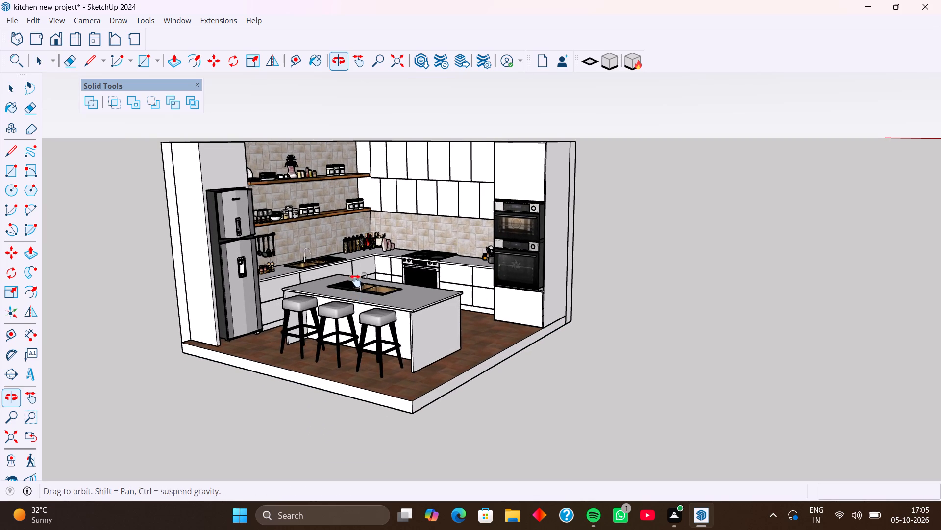
{"action": "middle_click_drag", "start_coordinate": [355, 281], "coordinate": [355, 311], "text": "shift"}
{"action": "middle_click_drag", "start_coordinate": [359, 315], "coordinate": [351, 309]}
{"action": "scroll", "coordinate": [379, 293], "scroll_direction": "up", "scroll_amount": 5}
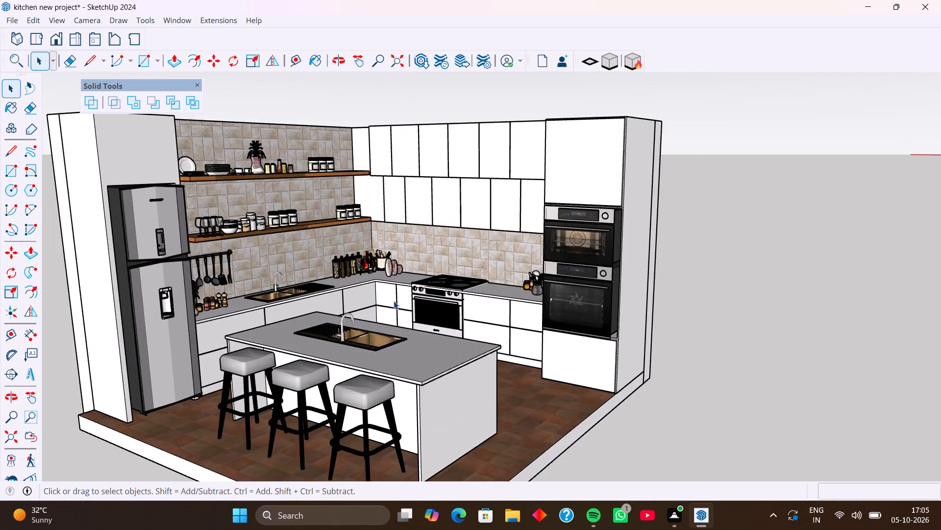
{"action": "scroll", "coordinate": [394, 301], "scroll_direction": "up", "scroll_amount": 5}
{"action": "middle_click", "coordinate": [387, 302]}
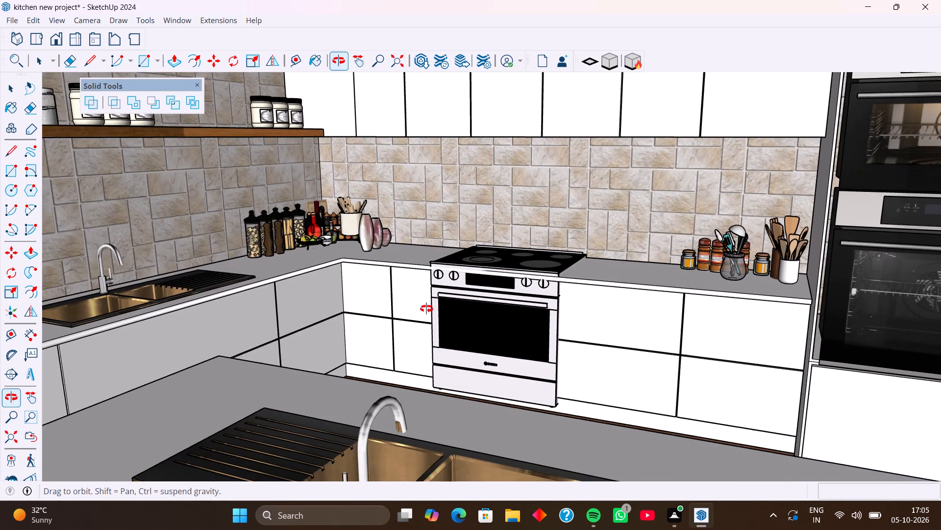
{"action": "scroll", "coordinate": [385, 303], "scroll_direction": "down", "scroll_amount": 5}
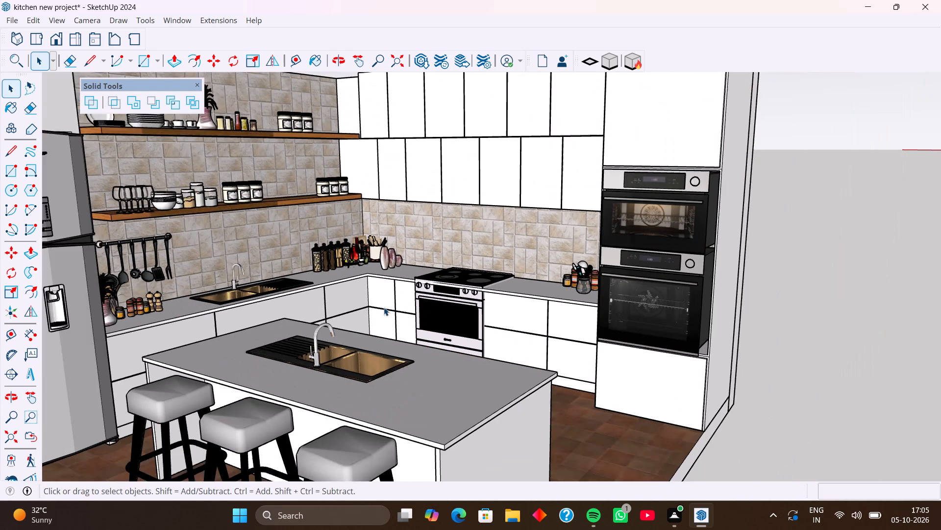
{"action": "scroll", "coordinate": [384, 308], "scroll_direction": "down", "scroll_amount": 1}
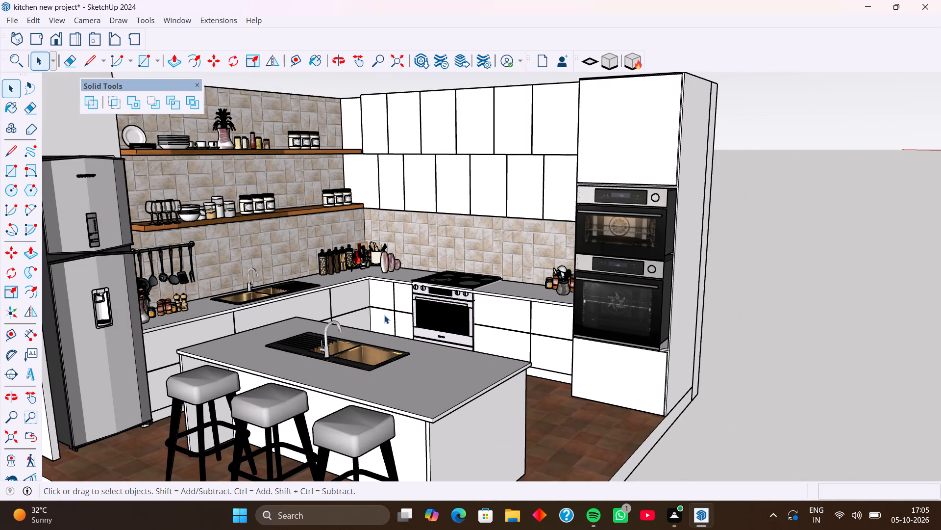
{"action": "scroll", "coordinate": [384, 315], "scroll_direction": "down", "scroll_amount": 2}
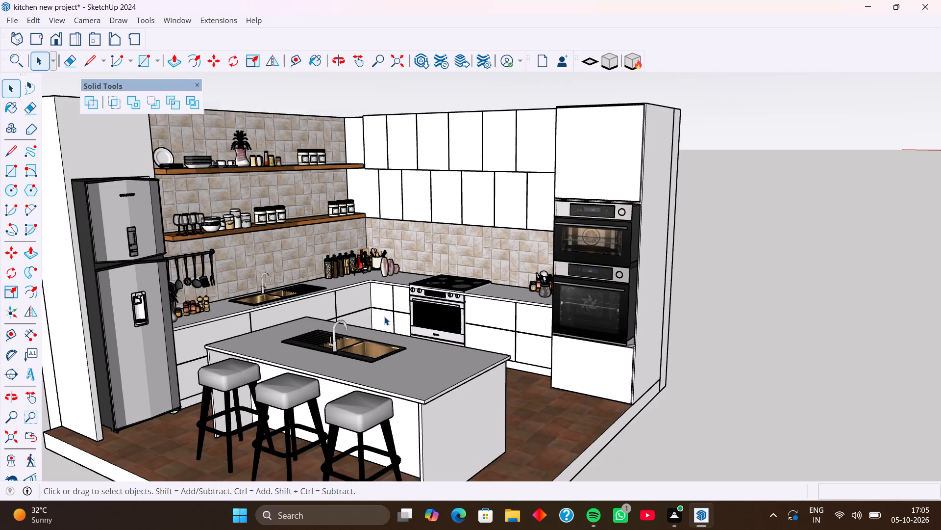
{"action": "scroll", "coordinate": [384, 317], "scroll_direction": "down", "scroll_amount": 2}
{"action": "middle_click_drag", "start_coordinate": [384, 317], "coordinate": [392, 311]}
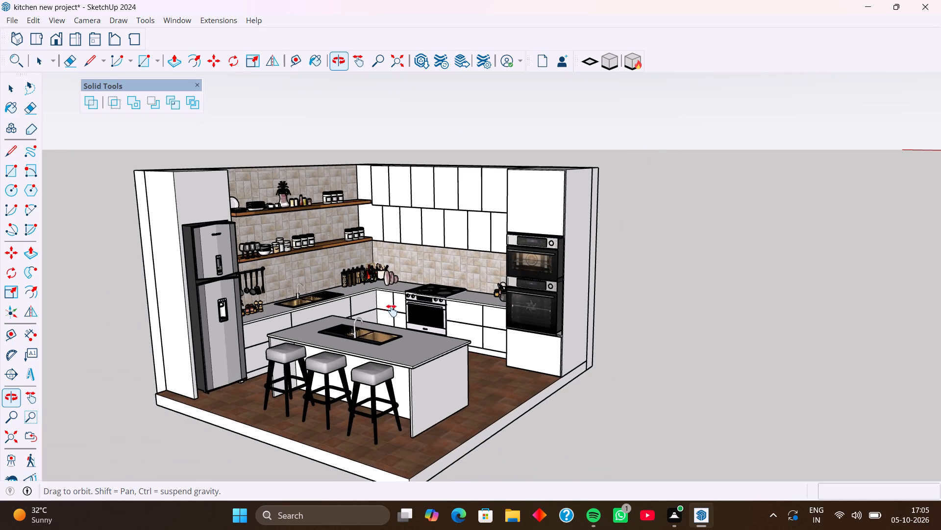
{"action": "middle_click_drag", "start_coordinate": [392, 311], "coordinate": [392, 305]}
{"action": "middle_click_drag", "start_coordinate": [392, 305], "coordinate": [391, 305]}
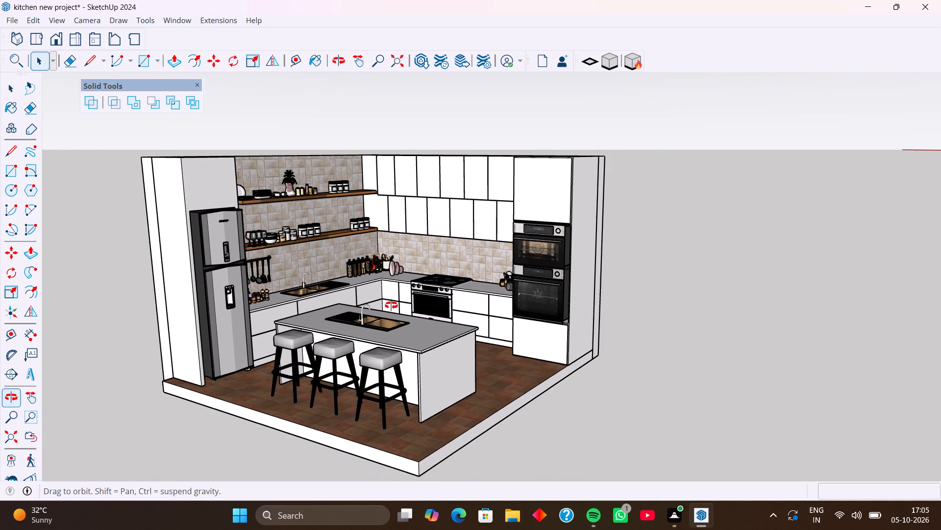
{"action": "middle_click_drag", "start_coordinate": [391, 305], "coordinate": [385, 305]}
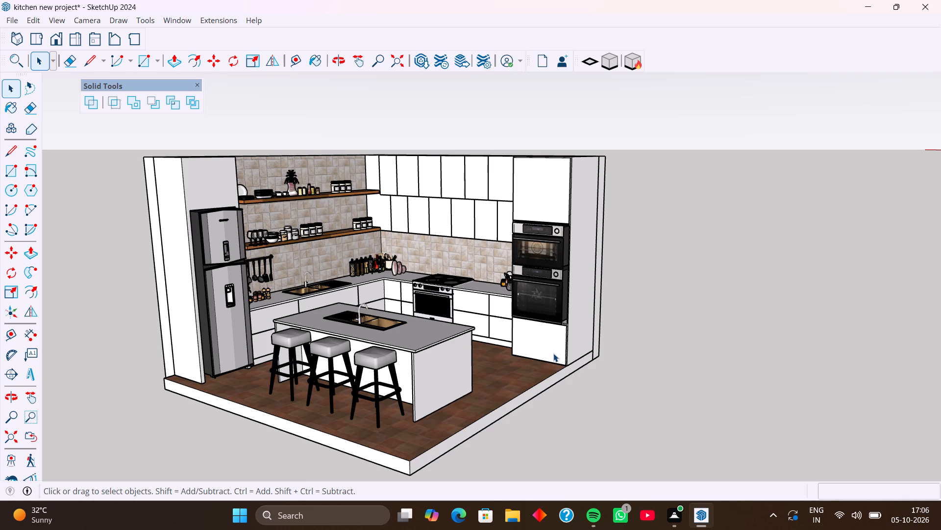
Close the floating Solid Tools set.
{"action": "left_click", "coordinate": [196, 84]}
Copy the floor slab 10' straight up to the top of the walls as a ceiling slab.
{"action": "middle_click_drag", "start_coordinate": [403, 379], "coordinate": [419, 382]}
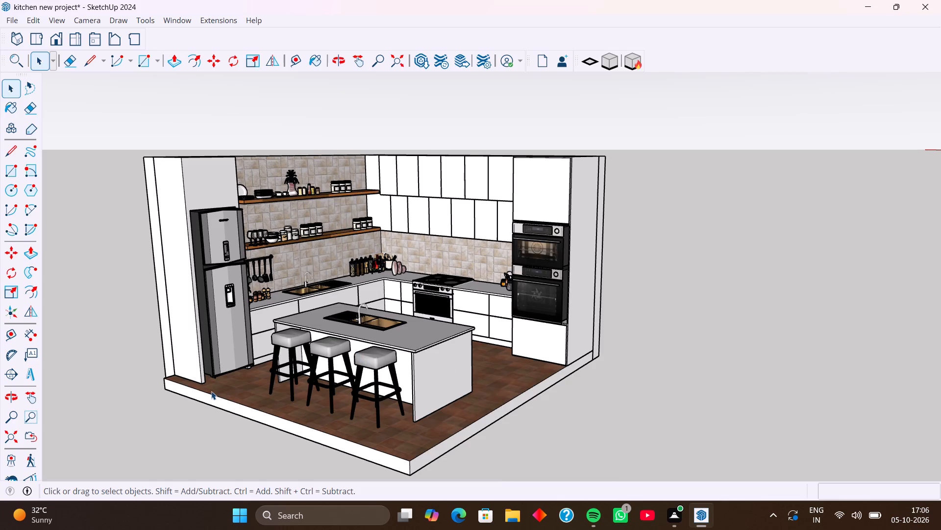
{"action": "middle_click_drag", "start_coordinate": [206, 388], "coordinate": [273, 457]}
{"action": "middle_click_drag", "start_coordinate": [327, 432], "coordinate": [328, 458]}
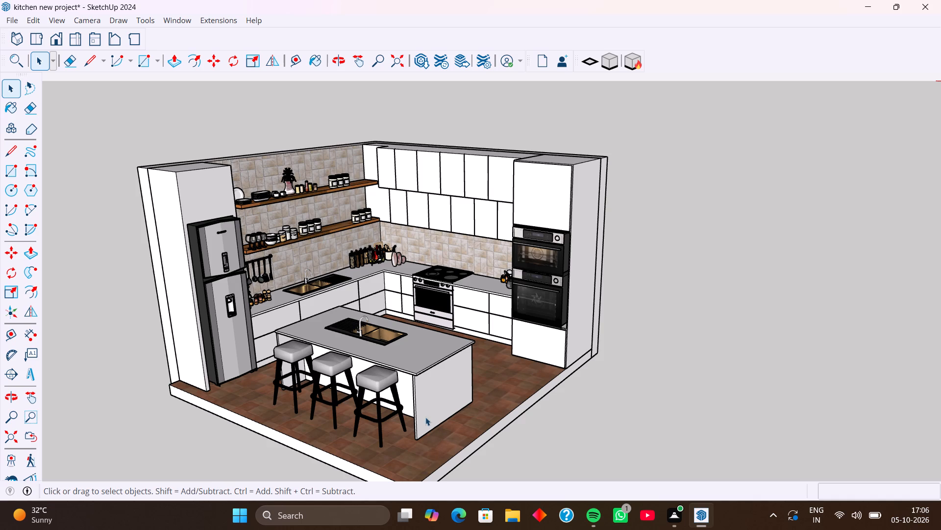
{"action": "left_click", "coordinate": [464, 438]}
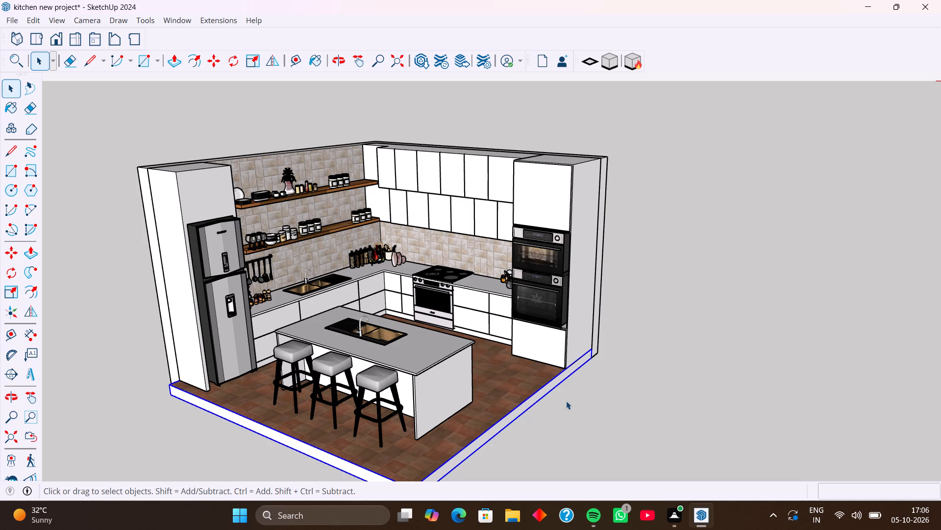
{"action": "key", "text": "m"}
{"action": "scroll", "coordinate": [596, 363], "scroll_direction": "up", "scroll_amount": 12}
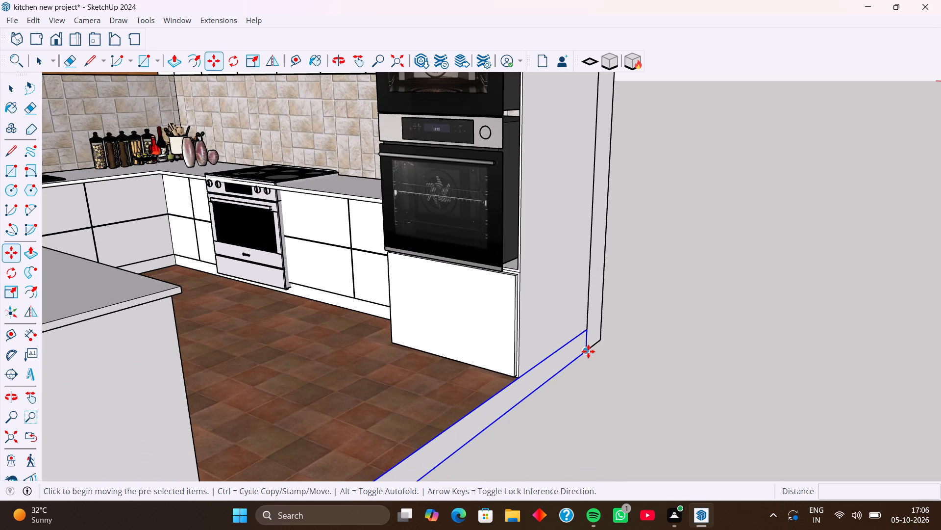
{"action": "left_click", "coordinate": [587, 351]}
{"action": "key", "text": "Up"}
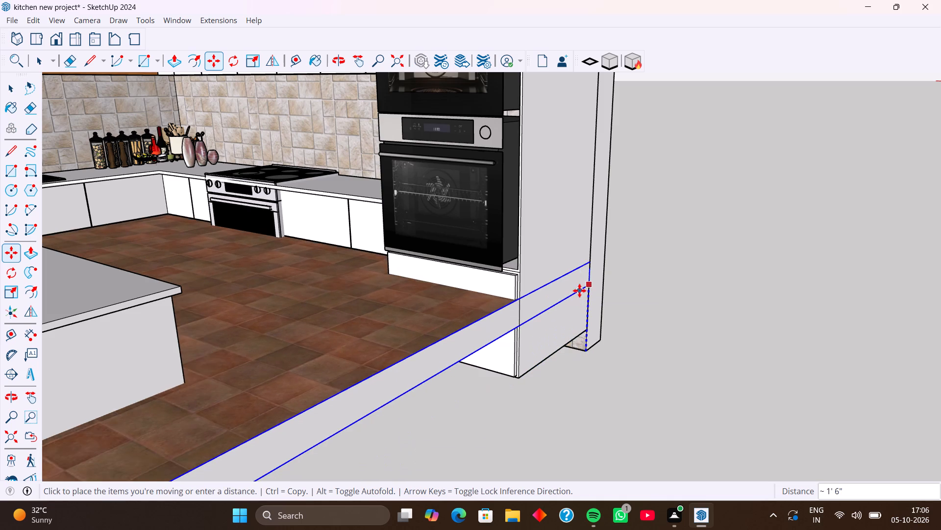
{"action": "scroll", "coordinate": [563, 222], "scroll_direction": "down", "scroll_amount": 5}
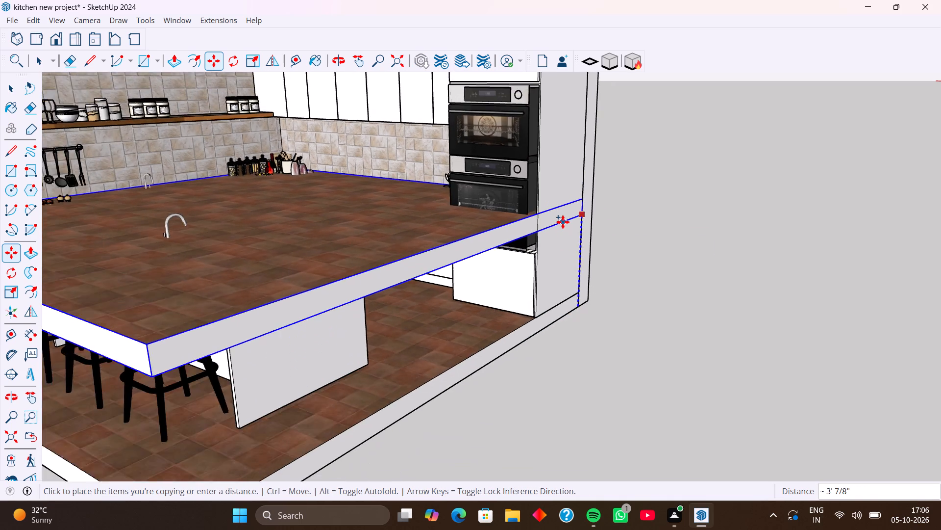
{"action": "scroll", "coordinate": [563, 222], "scroll_direction": "down", "scroll_amount": 5}
{"action": "middle_click_drag", "start_coordinate": [577, 157], "coordinate": [567, 342], "text": "shift"}
{"action": "scroll", "coordinate": [565, 266], "scroll_direction": "up", "scroll_amount": 8}
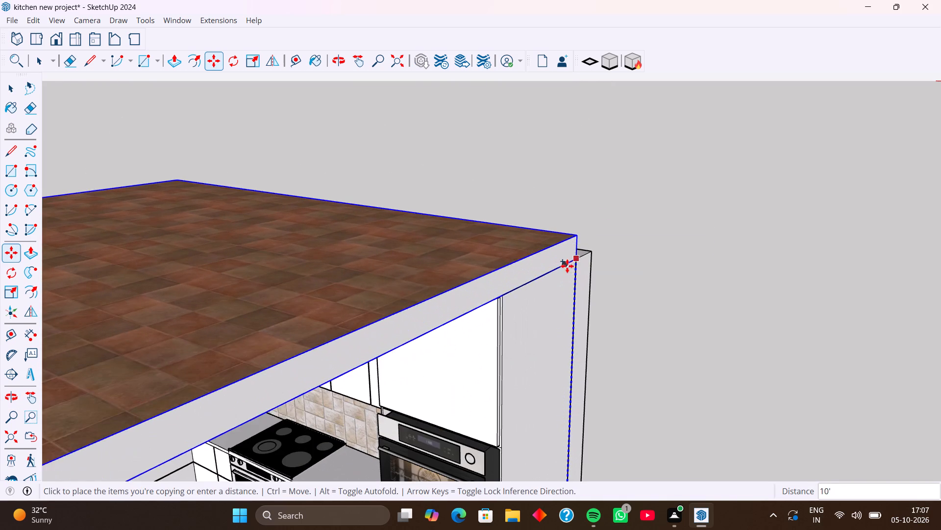
{"action": "left_click", "coordinate": [577, 261]}
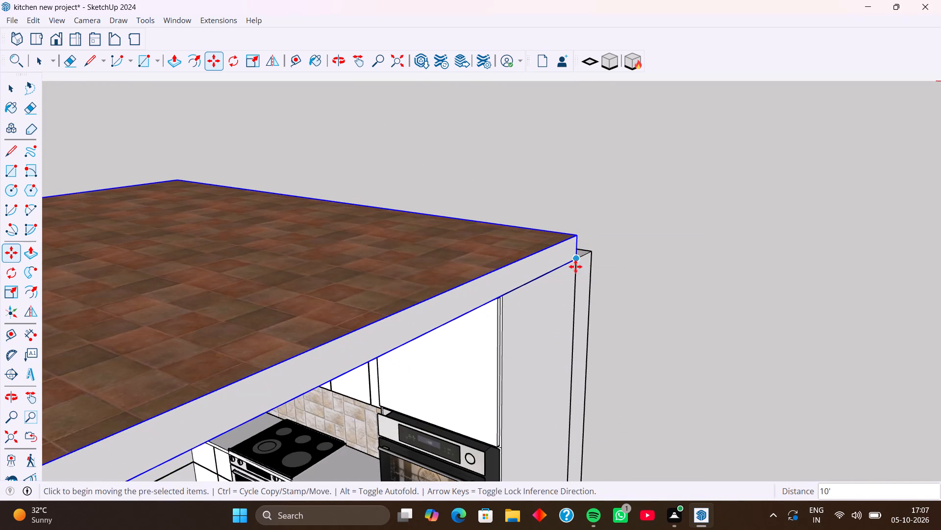
Open the copied ceiling slab group for editing.
{"action": "middle_click_drag", "start_coordinate": [566, 265], "coordinate": [510, 267]}
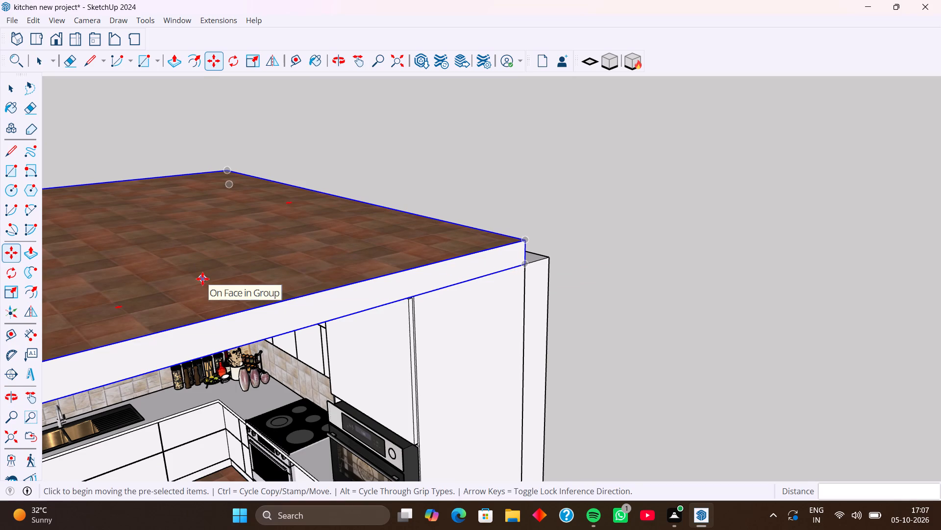
{"action": "key", "text": "space"}
{"action": "left_click", "coordinate": [202, 279]}
{"action": "triple_click", "coordinate": [202, 279]}
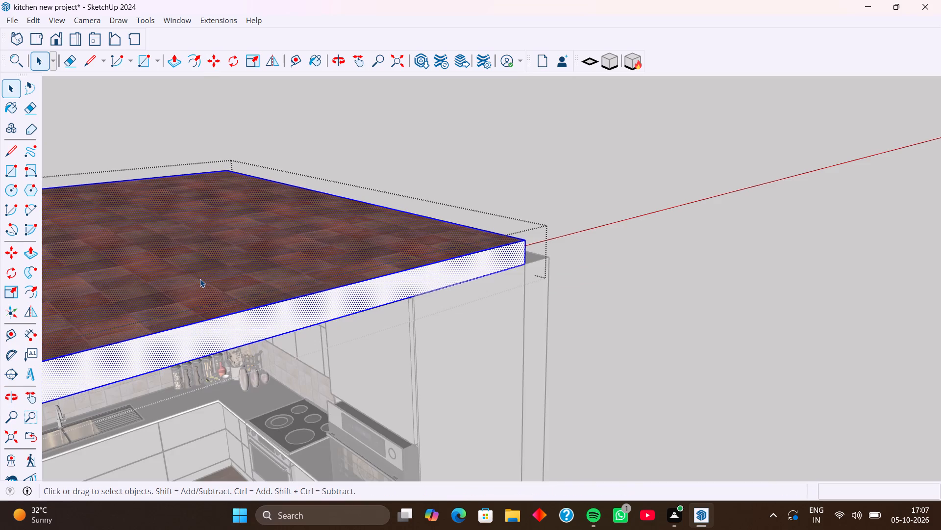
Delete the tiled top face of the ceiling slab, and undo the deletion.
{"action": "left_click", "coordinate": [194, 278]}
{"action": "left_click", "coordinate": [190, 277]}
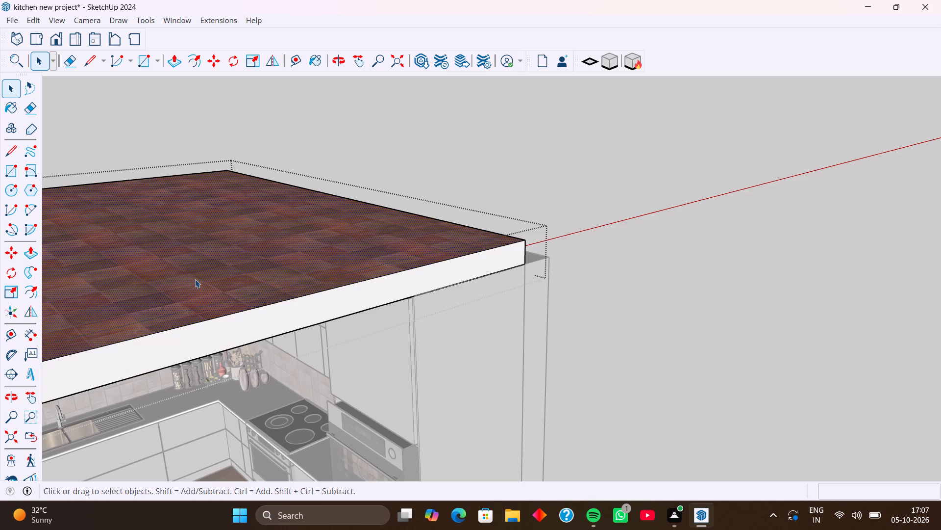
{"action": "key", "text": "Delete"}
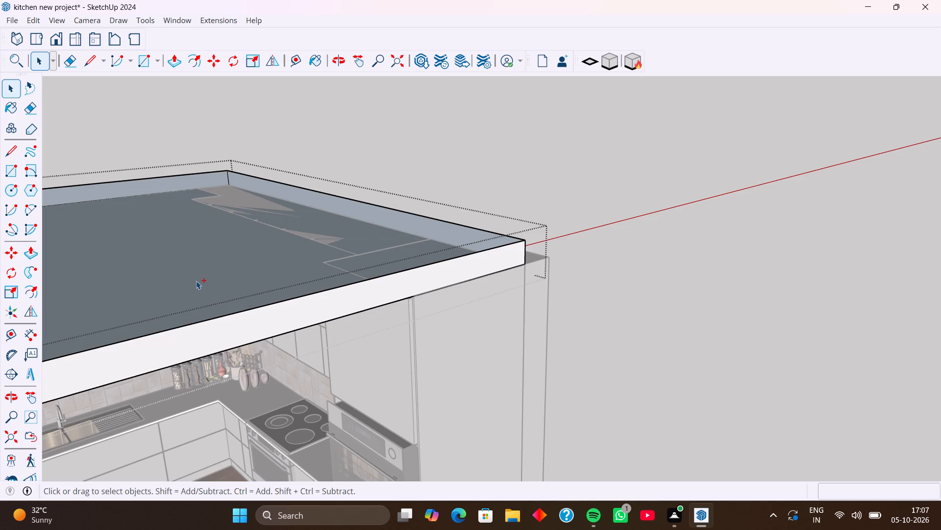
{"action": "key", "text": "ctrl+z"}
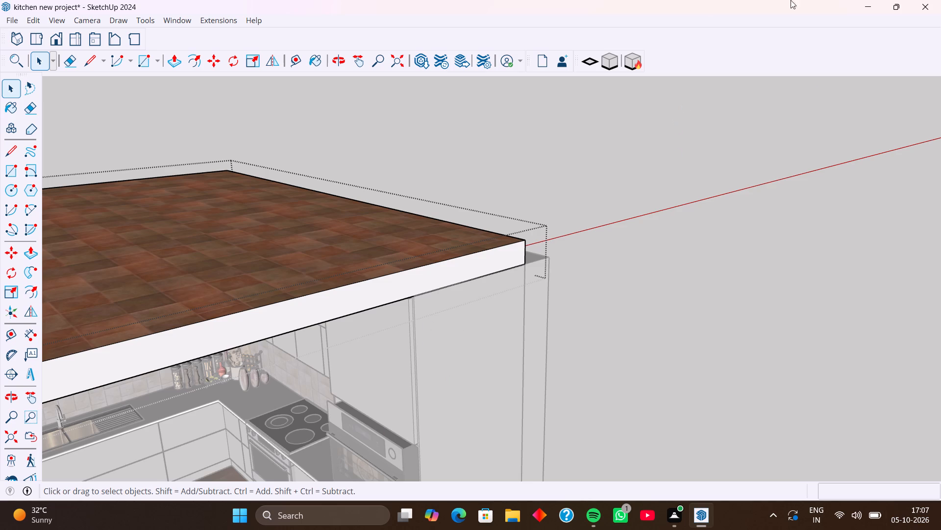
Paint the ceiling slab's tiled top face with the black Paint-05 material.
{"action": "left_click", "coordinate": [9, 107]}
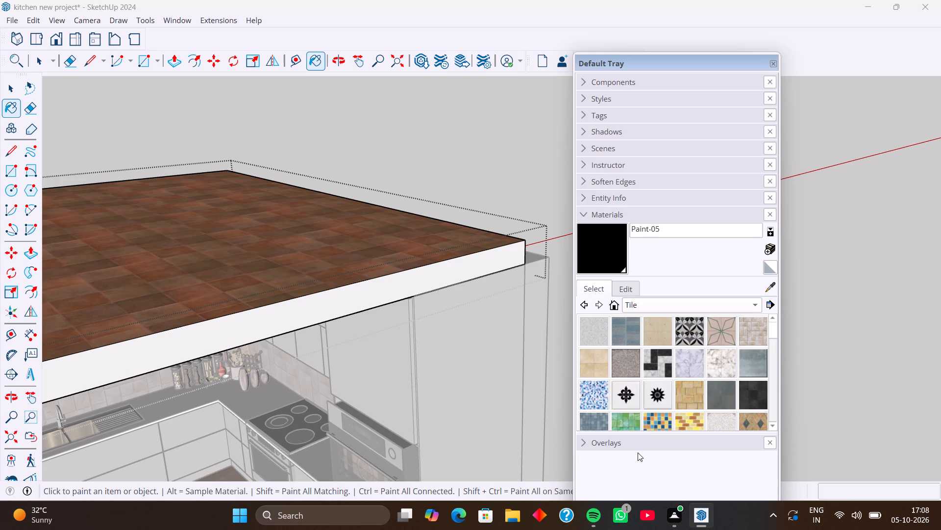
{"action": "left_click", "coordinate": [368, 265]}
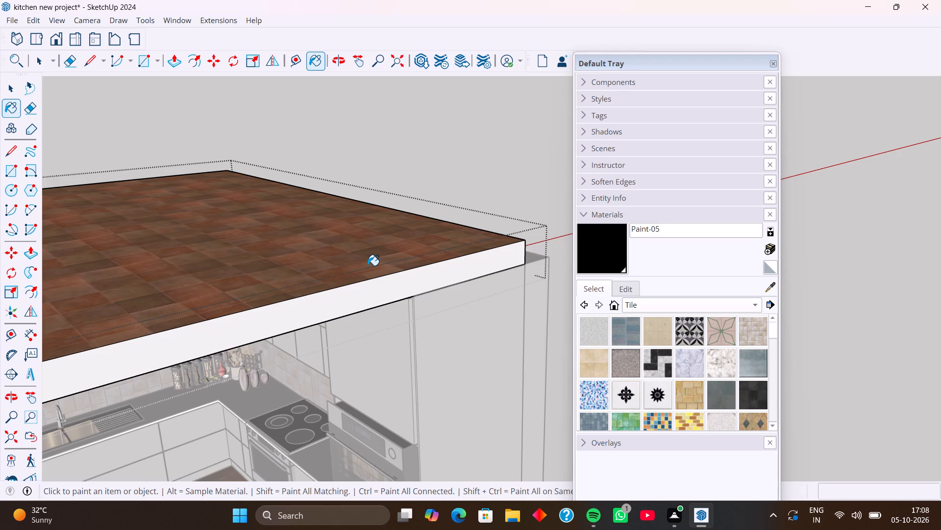
Paint the ceiling slab's top face with the white_text1 material from the Colors collection.
{"action": "scroll", "coordinate": [701, 351], "scroll_direction": "up", "scroll_amount": 6}
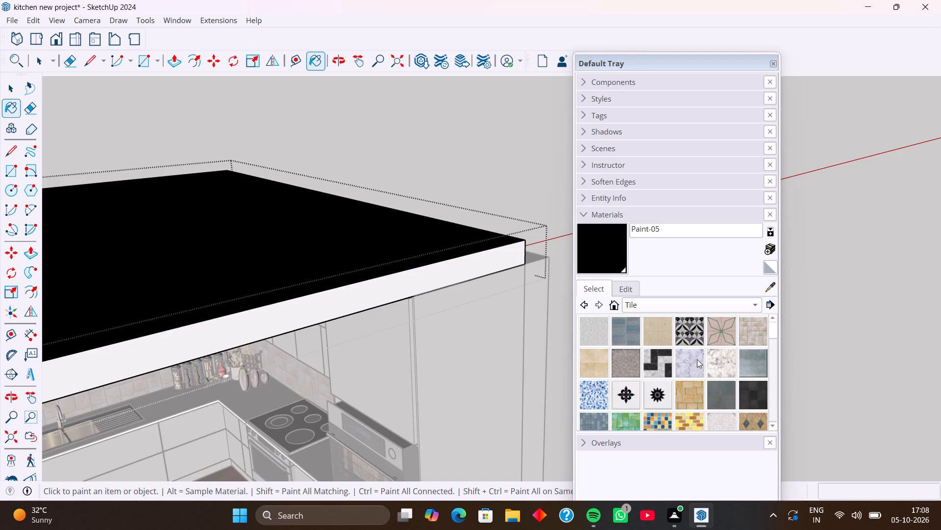
{"action": "scroll", "coordinate": [697, 359], "scroll_direction": "up", "scroll_amount": 4}
{"action": "left_click", "coordinate": [758, 304]}
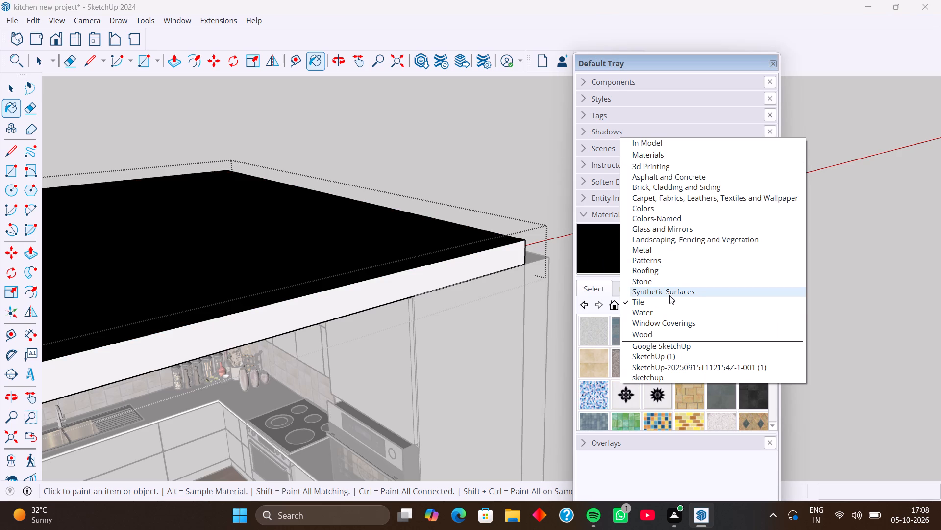
{"action": "left_click", "coordinate": [658, 211]}
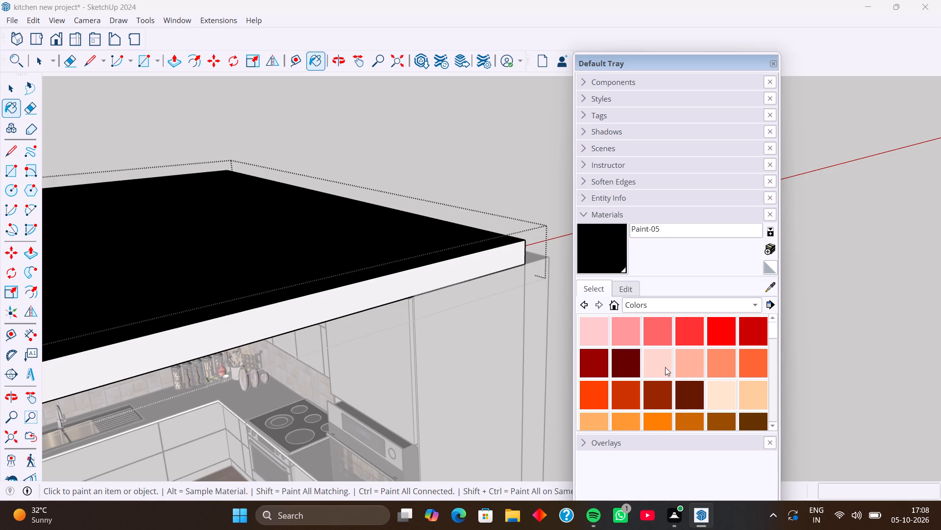
{"action": "scroll", "coordinate": [552, 373], "scroll_direction": "down", "scroll_amount": 2}
{"action": "scroll", "coordinate": [691, 379], "scroll_direction": "down", "scroll_amount": 7}
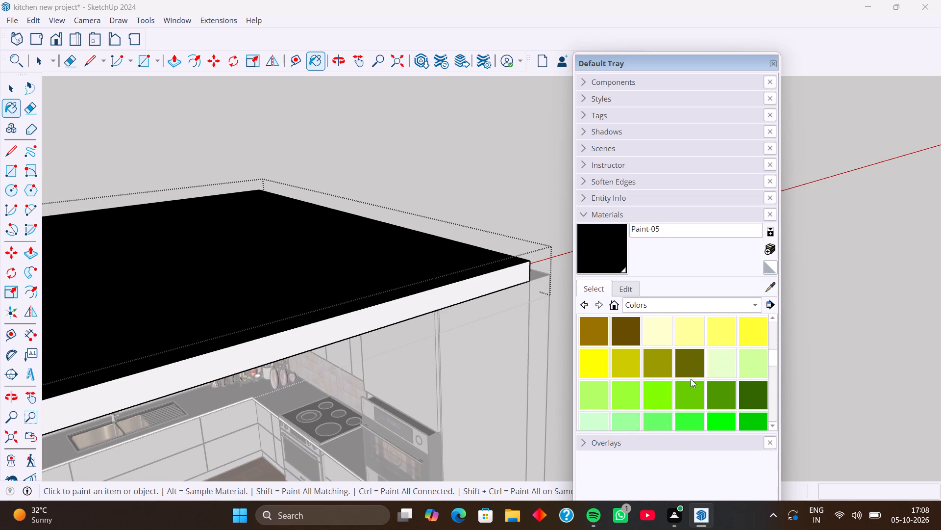
{"action": "scroll", "coordinate": [691, 379], "scroll_direction": "down", "scroll_amount": 3}
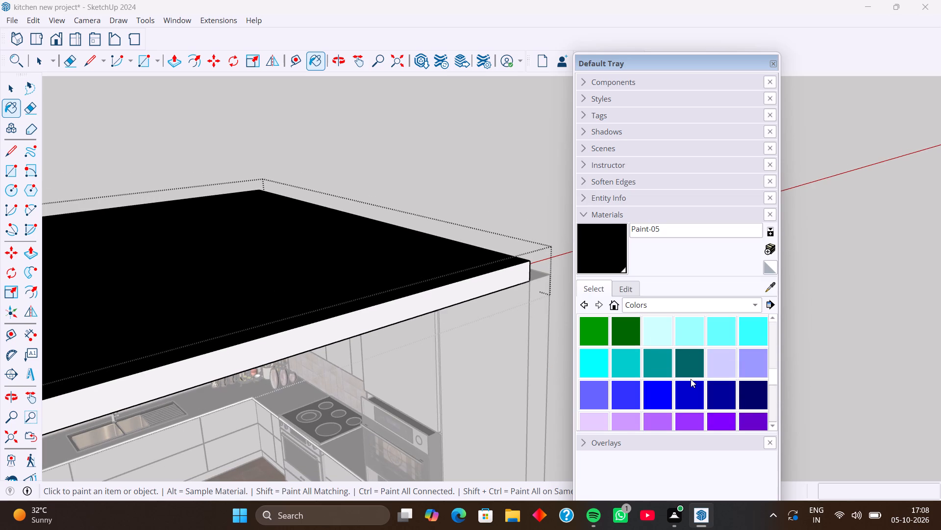
{"action": "scroll", "coordinate": [687, 379], "scroll_direction": "down", "scroll_amount": 3}
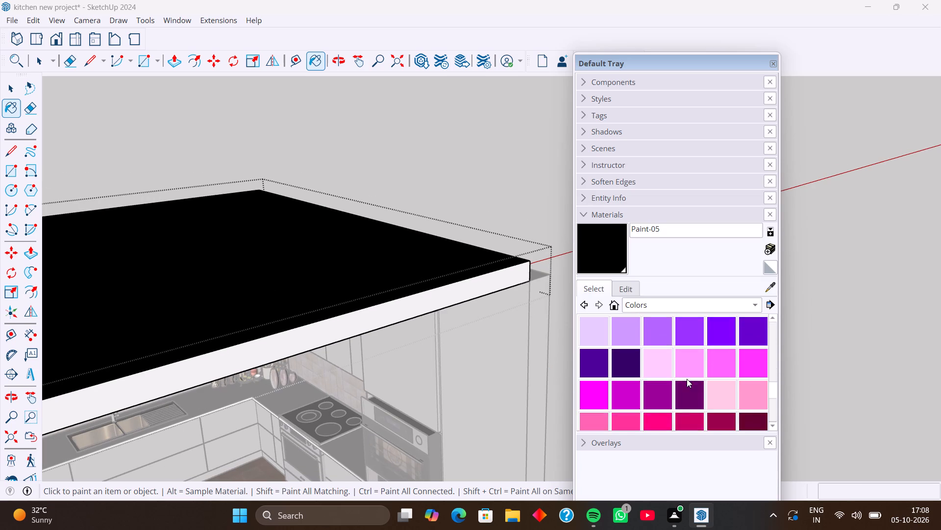
{"action": "scroll", "coordinate": [687, 379], "scroll_direction": "down", "scroll_amount": 2}
{"action": "left_click", "coordinate": [598, 388]}
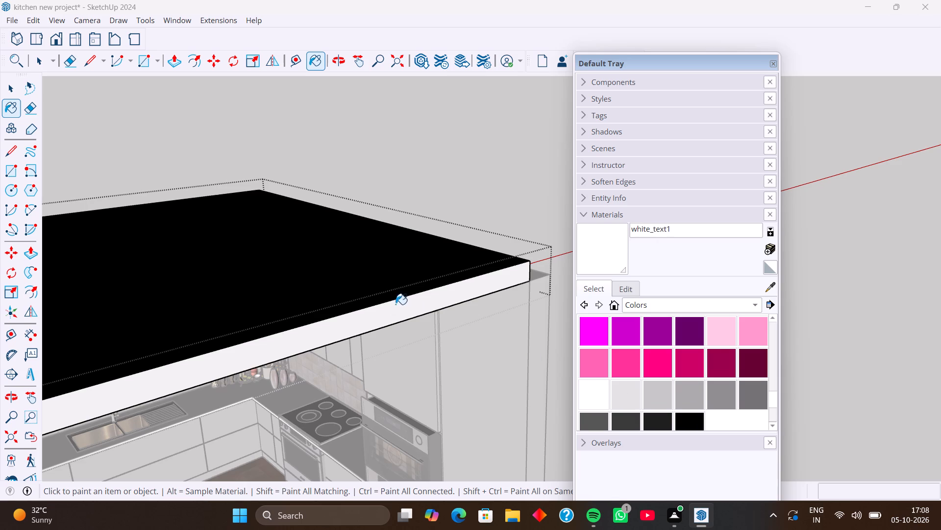
{"action": "left_click", "coordinate": [361, 274]}
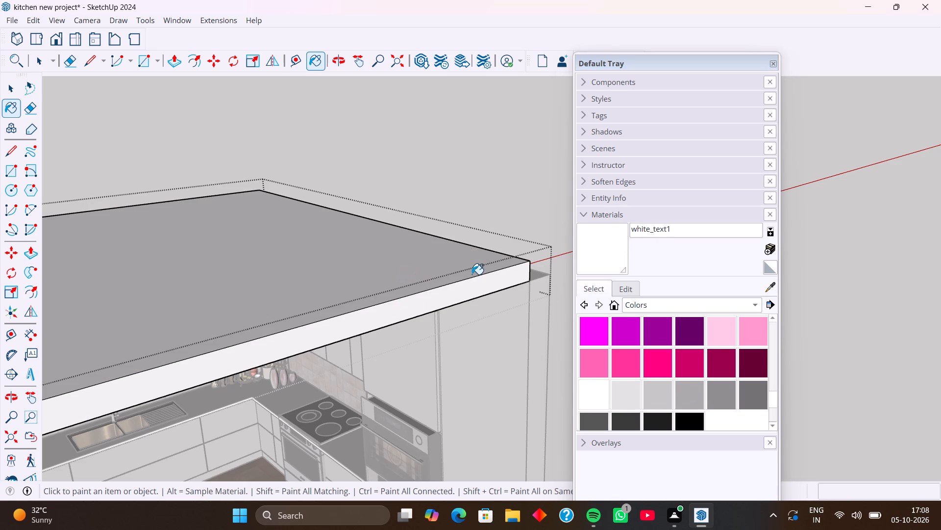
Close the ceiling slab group and dismiss the message notification.
{"action": "scroll", "coordinate": [598, 390], "scroll_direction": "down", "scroll_amount": 4}
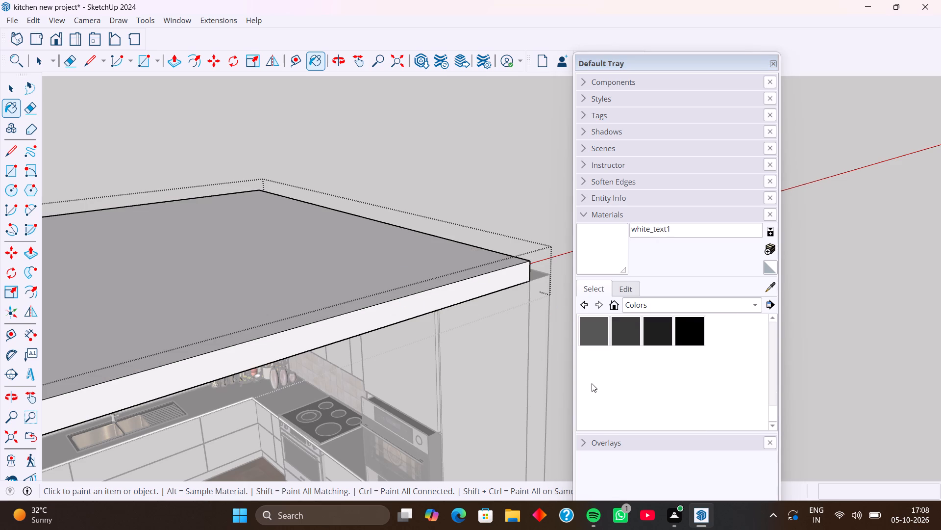
{"action": "middle_click_drag", "start_coordinate": [437, 298], "coordinate": [334, 283]}
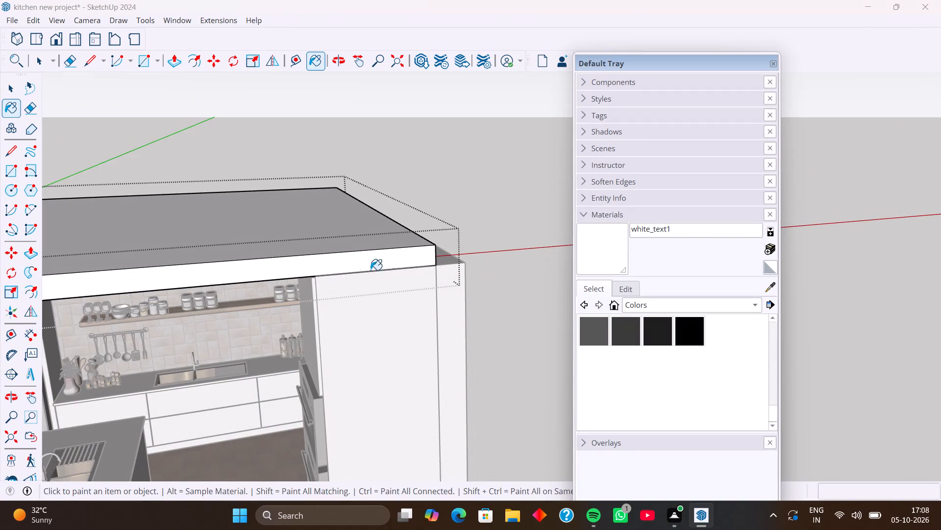
{"action": "key", "text": "space"}
{"action": "left_click", "coordinate": [508, 330]}
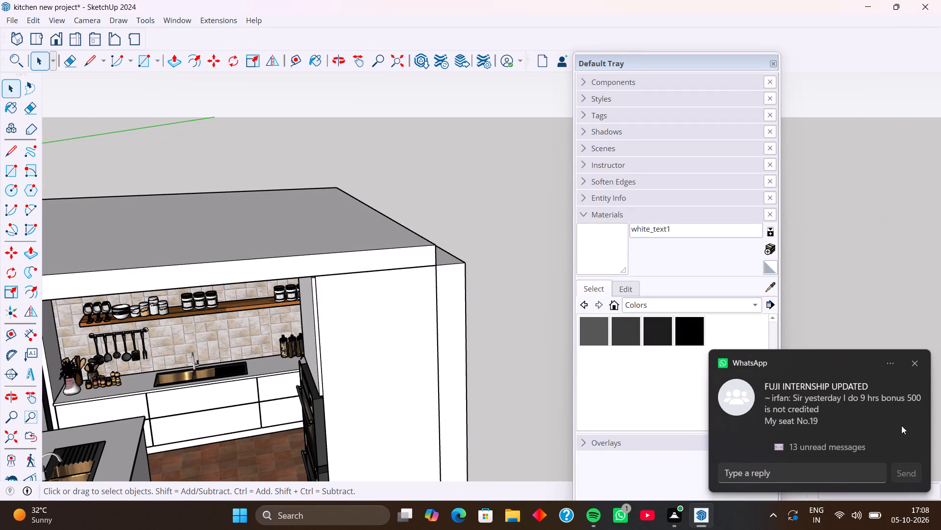
{"action": "left_click", "coordinate": [917, 363]}
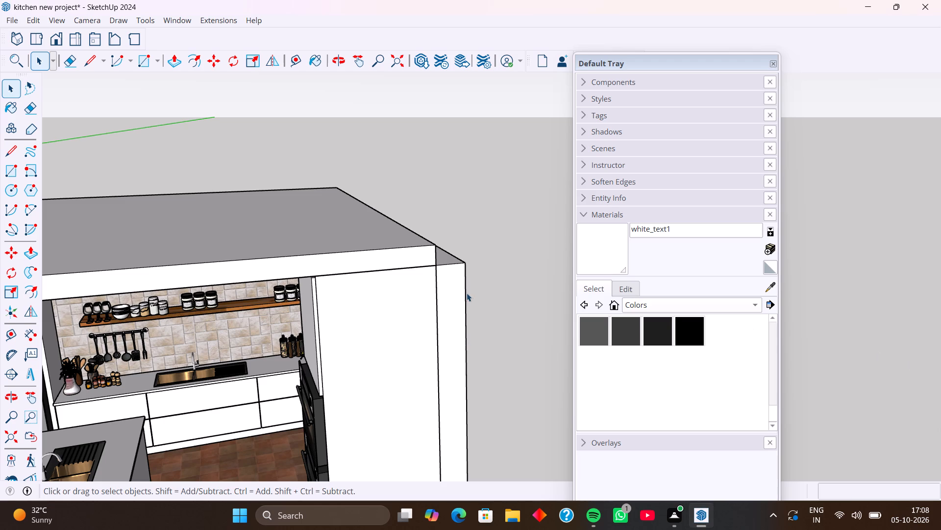
Reopen the ceiling slab group and push/pull its side face outward 9" to the wall's outer face.
{"action": "middle_click_drag", "start_coordinate": [467, 293], "coordinate": [345, 312]}
{"action": "scroll", "coordinate": [340, 272], "scroll_direction": "up", "scroll_amount": 4}
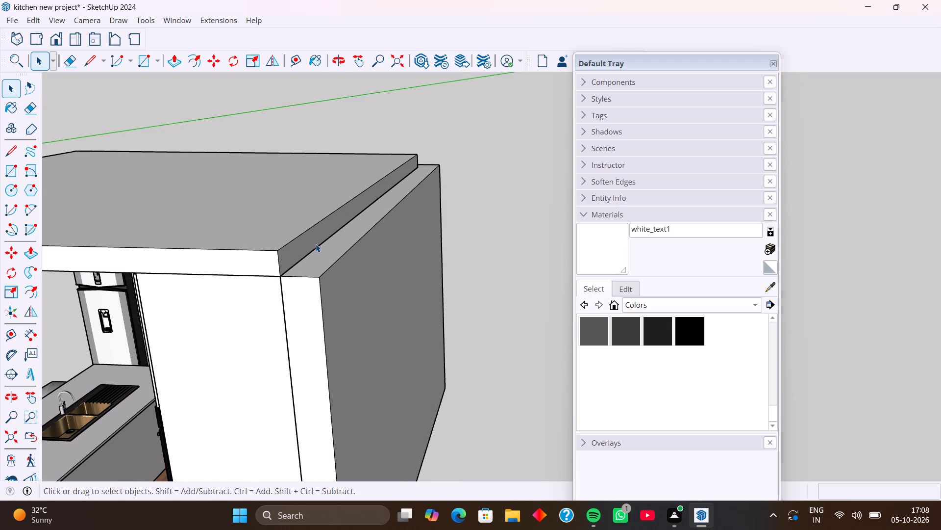
{"action": "left_click", "coordinate": [311, 243]}
{"action": "triple_click", "coordinate": [310, 242]}
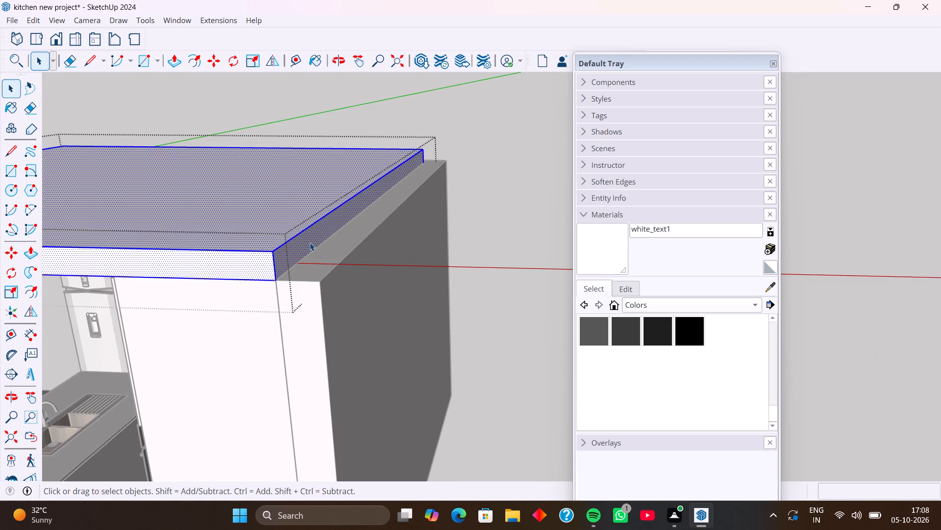
{"action": "left_click", "coordinate": [310, 242]}
{"action": "triple_click", "coordinate": [310, 242]}
{"action": "triple_click", "coordinate": [308, 242]}
{"action": "left_click", "coordinate": [308, 242]}
{"action": "left_click", "coordinate": [296, 251]}
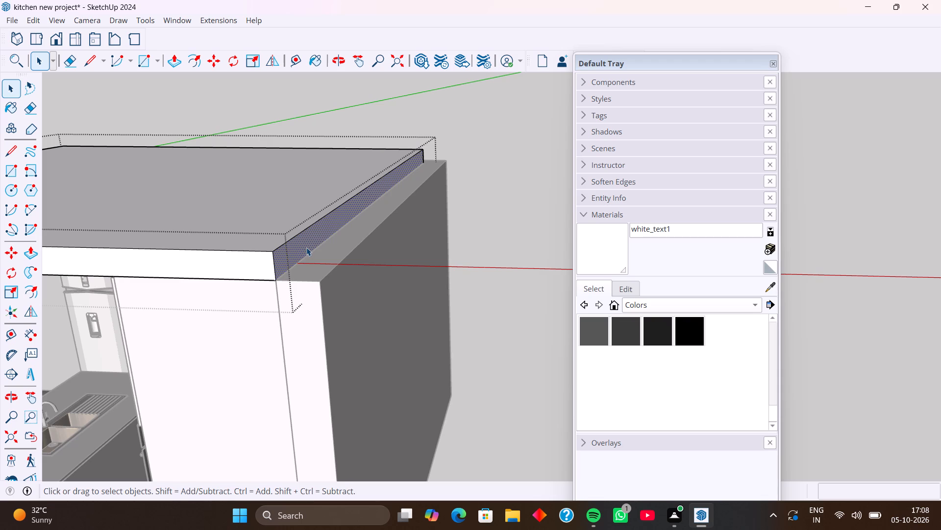
{"action": "key", "text": "p"}
{"action": "left_click", "coordinate": [306, 247]}
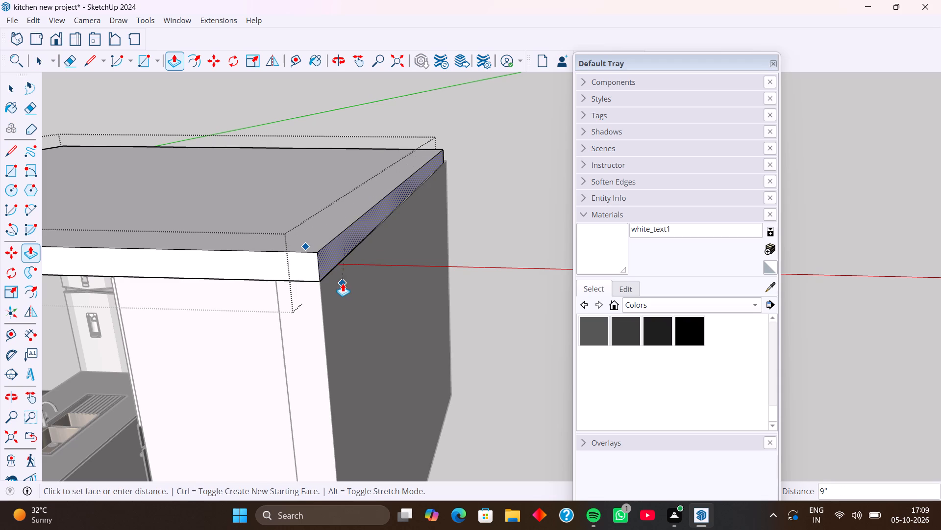
{"action": "left_click", "coordinate": [343, 283]}
Push/pull the ceiling slab's adjacent rear side face outward 9" to the wall's outer face, and close the group.
{"action": "middle_click_drag", "start_coordinate": [342, 236], "coordinate": [196, 291]}
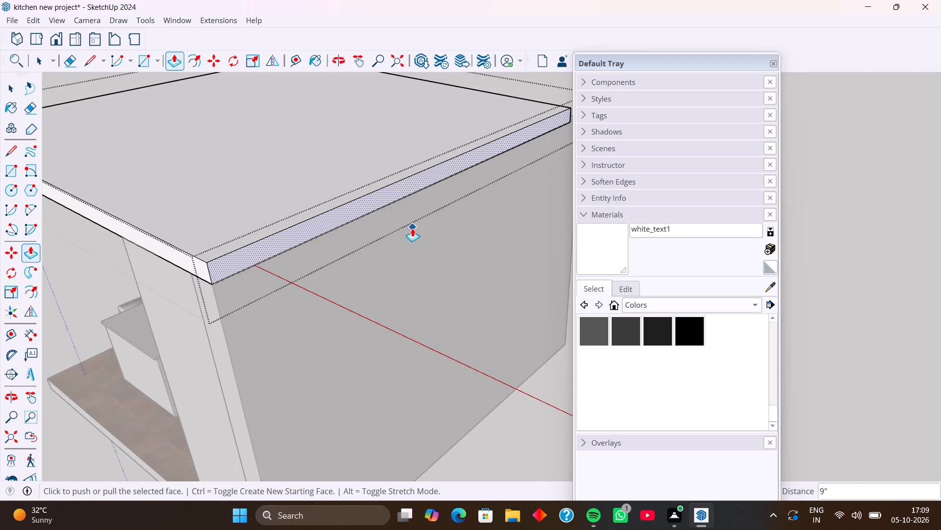
{"action": "middle_click_drag", "start_coordinate": [411, 273], "coordinate": [214, 302]}
{"action": "middle_click_drag", "start_coordinate": [366, 257], "coordinate": [303, 265]}
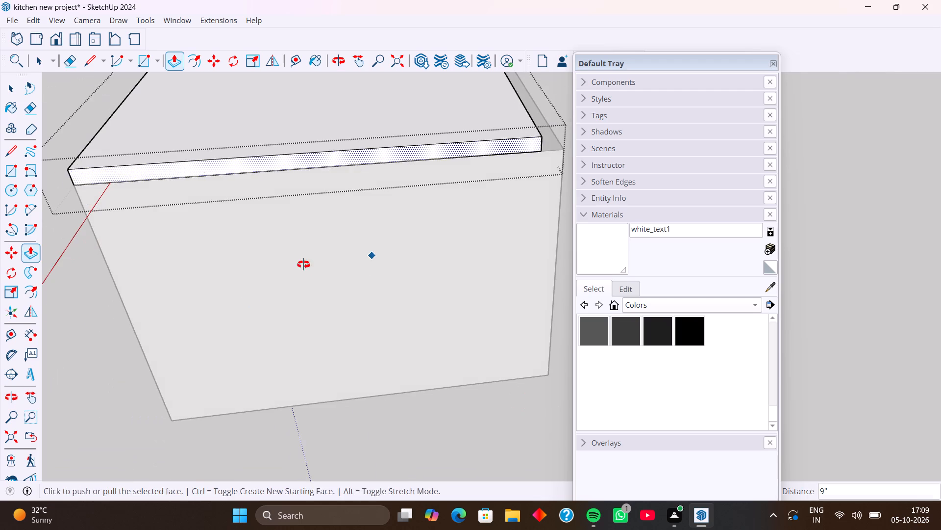
{"action": "middle_click_drag", "start_coordinate": [303, 265], "coordinate": [207, 272]}
{"action": "middle_click_drag", "start_coordinate": [390, 216], "coordinate": [302, 215]}
{"action": "scroll", "coordinate": [446, 121], "scroll_direction": "up", "scroll_amount": 2}
{"action": "key", "text": "space"}
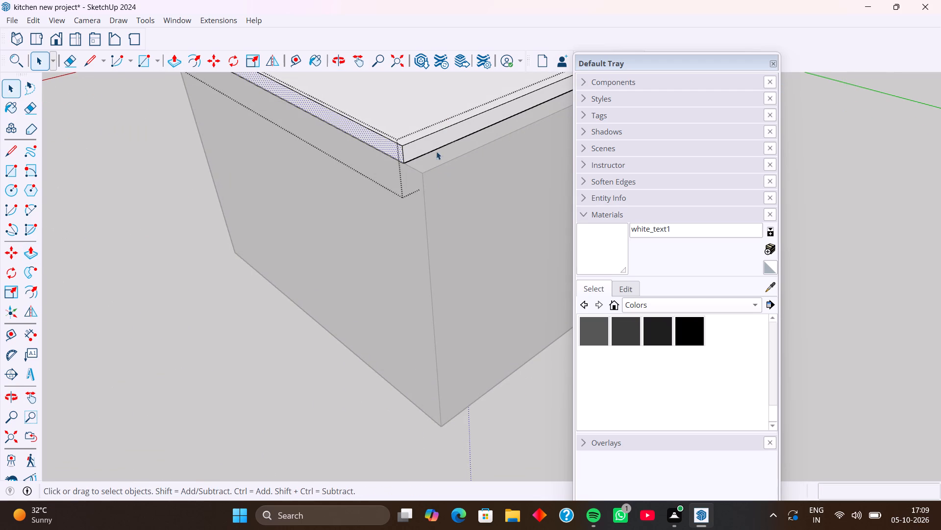
{"action": "left_click", "coordinate": [431, 144]}
{"action": "middle_click_drag", "start_coordinate": [438, 162], "coordinate": [337, 222], "text": "shift"}
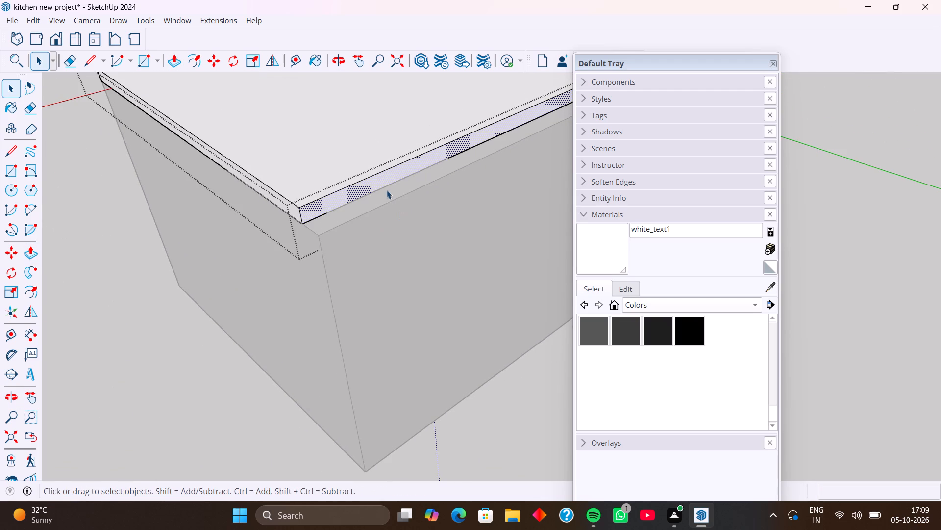
{"action": "key", "text": "p"}
{"action": "left_click", "coordinate": [368, 184]}
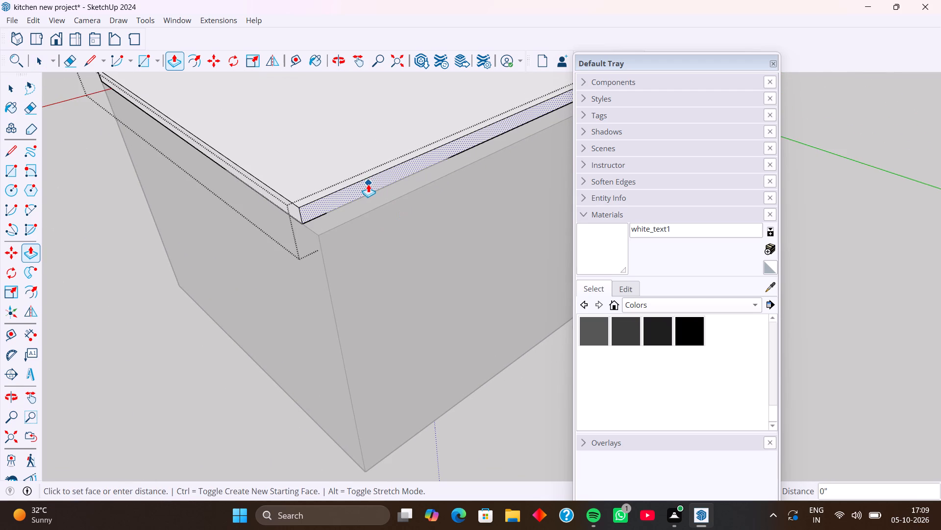
{"action": "left_click", "coordinate": [347, 268]}
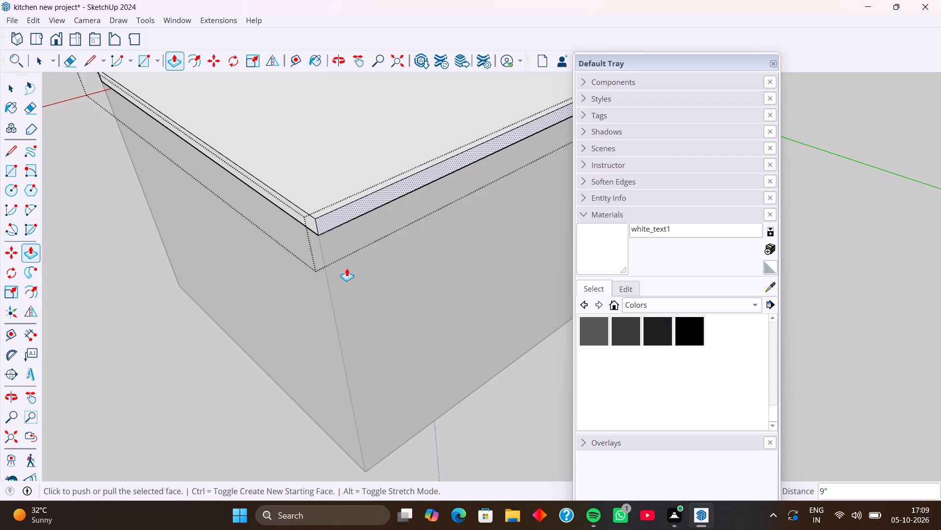
{"action": "middle_click_drag", "start_coordinate": [347, 268], "coordinate": [362, 170]}
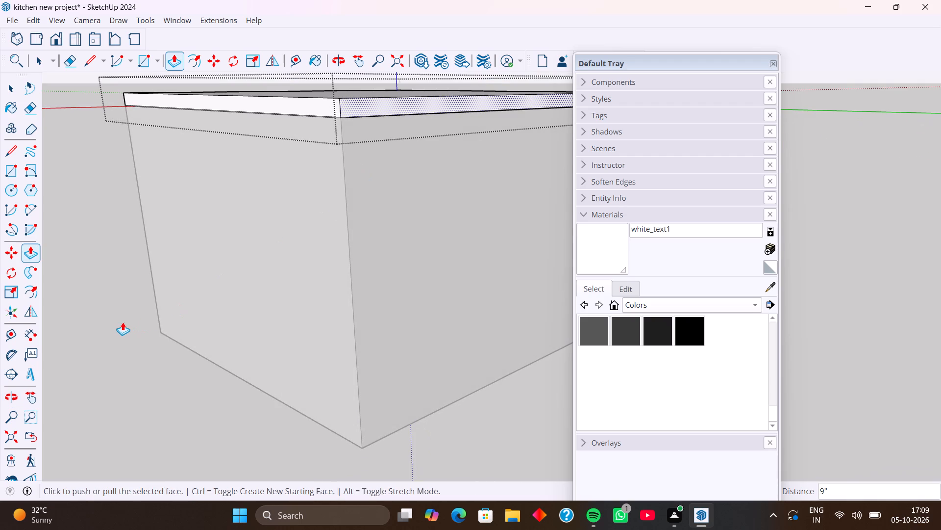
{"action": "key", "text": "space"}
{"action": "key", "text": "Escape"}
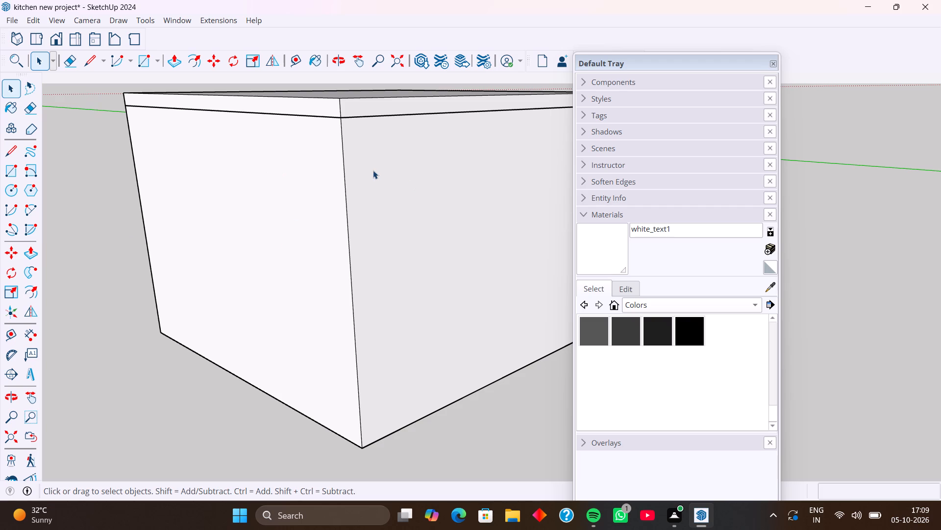
Push/pull the fridge-side wall's end face 6" to meet the floor slab's front edge.
{"action": "scroll", "coordinate": [377, 160], "scroll_direction": "down", "scroll_amount": 10}
{"action": "middle_click_drag", "start_coordinate": [420, 230], "coordinate": [331, 239]}
{"action": "middle_click_drag", "start_coordinate": [480, 264], "coordinate": [349, 243]}
{"action": "middle_click_drag", "start_coordinate": [490, 248], "coordinate": [320, 206]}
{"action": "middle_click_drag", "start_coordinate": [494, 251], "coordinate": [364, 259]}
{"action": "middle_click_drag", "start_coordinate": [496, 261], "coordinate": [424, 276]}
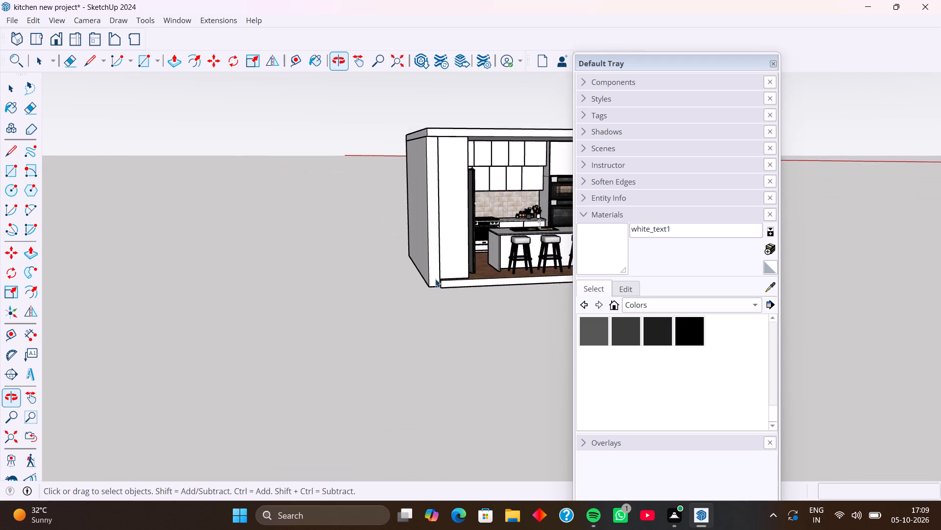
{"action": "scroll", "coordinate": [435, 279], "scroll_direction": "up", "scroll_amount": 8}
{"action": "double_click", "coordinate": [428, 270]}
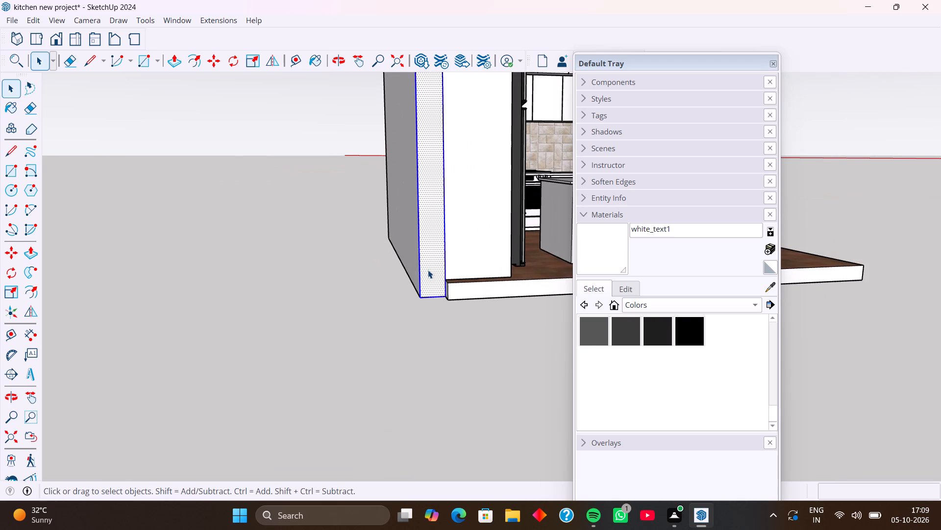
{"action": "left_click", "coordinate": [428, 270]}
{"action": "scroll", "coordinate": [431, 257], "scroll_direction": "down", "scroll_amount": 9}
{"action": "middle_click_drag", "start_coordinate": [429, 250], "coordinate": [479, 270]}
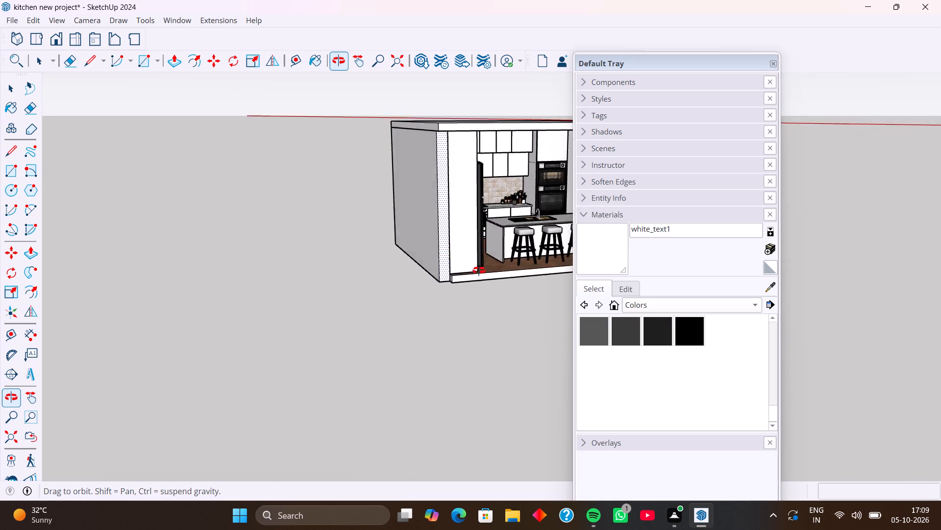
{"action": "middle_click_drag", "start_coordinate": [479, 270], "coordinate": [404, 271]}
{"action": "scroll", "coordinate": [416, 249], "scroll_direction": "up", "scroll_amount": 4}
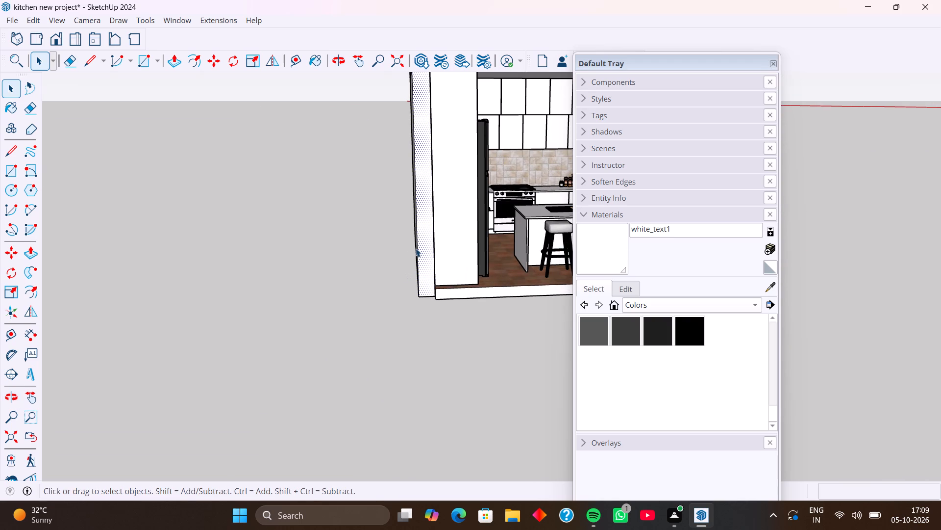
{"action": "key", "text": "p"}
{"action": "left_click", "coordinate": [423, 249]}
{"action": "left_click", "coordinate": [481, 288]}
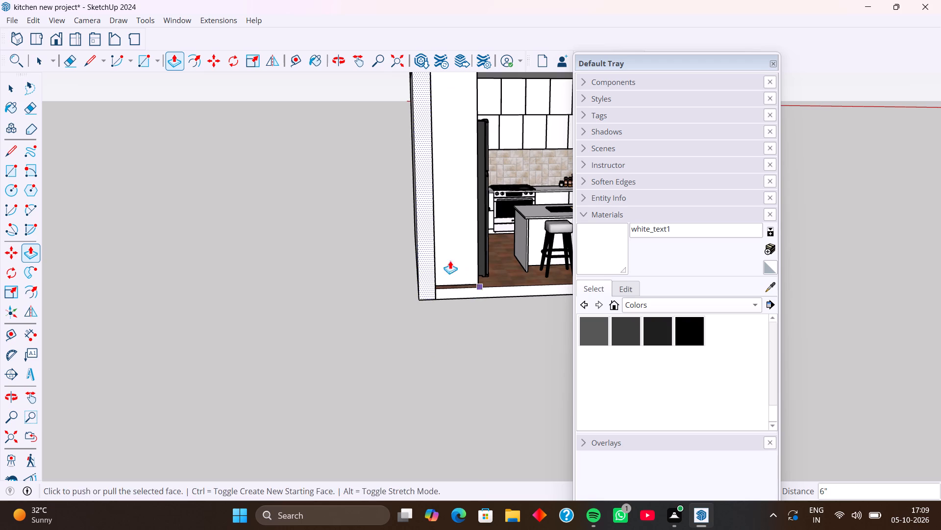
Select all the connected wall geometry and make it a group.
{"action": "middle_click_drag", "start_coordinate": [430, 249], "coordinate": [351, 323]}
{"action": "scroll", "coordinate": [351, 323], "scroll_direction": "up", "scroll_amount": 1}
{"action": "middle_click_drag", "start_coordinate": [440, 308], "coordinate": [329, 258]}
{"action": "scroll", "coordinate": [387, 253], "scroll_direction": "up", "scroll_amount": 1}
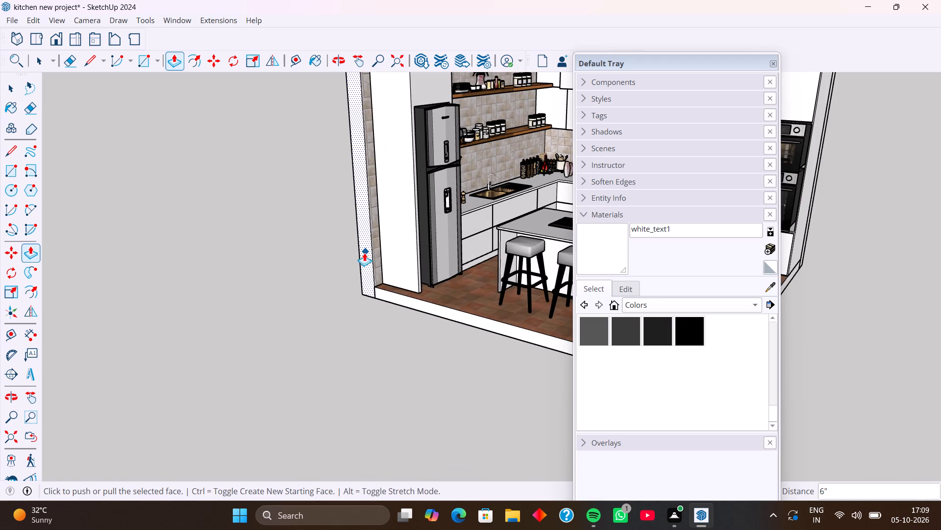
{"action": "key", "text": "space"}
{"action": "left_click", "coordinate": [334, 255]}
{"action": "triple_click", "coordinate": [360, 265]}
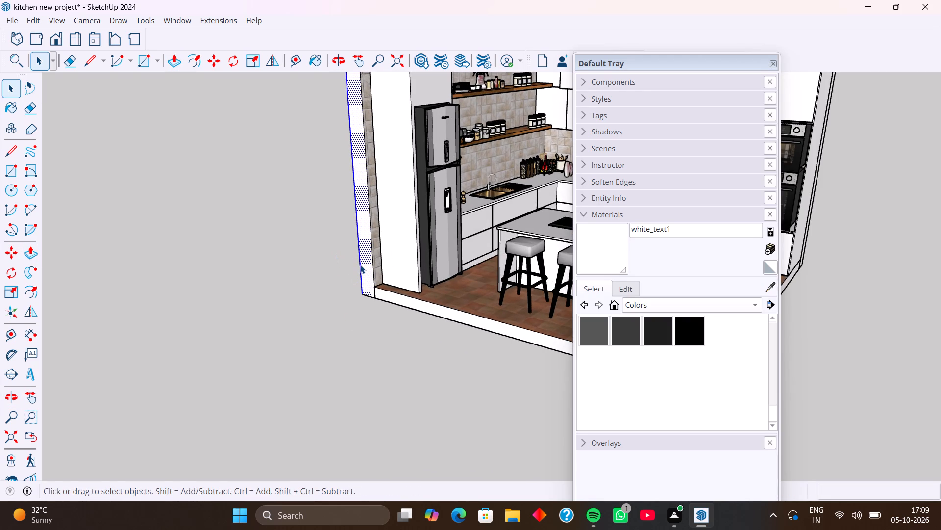
{"action": "triple_click", "coordinate": [360, 265]}
{"action": "left_click", "coordinate": [360, 265]}
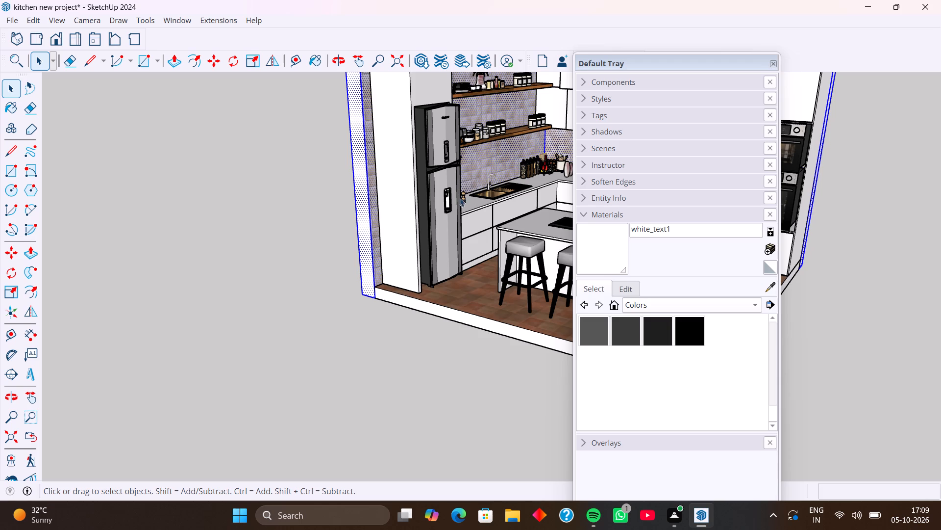
{"action": "right_click", "coordinate": [366, 231]}
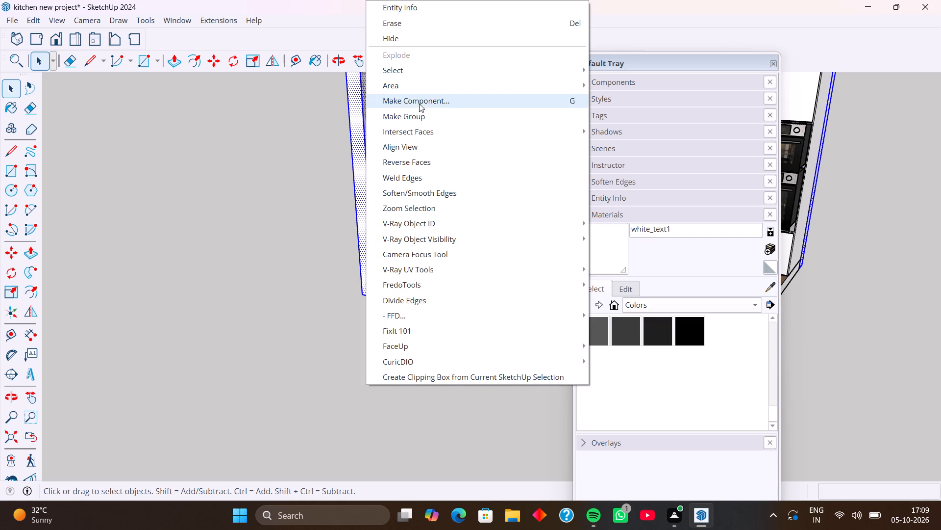
{"action": "left_click", "coordinate": [420, 117]}
{"action": "scroll", "coordinate": [356, 240], "scroll_direction": "down", "scroll_amount": 4}
{"action": "left_click", "coordinate": [327, 319]}
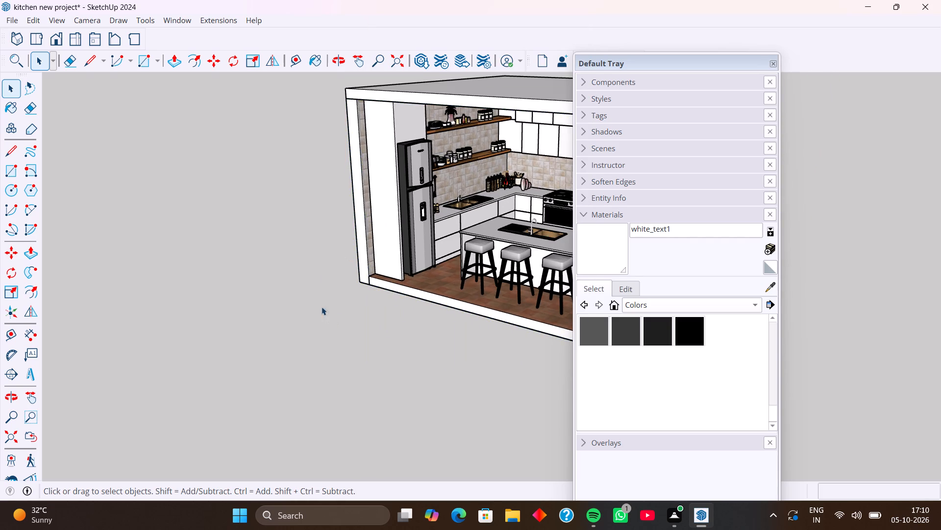
Open the ceiling slab group, paint its underside face with Formica Laminate Light from Synthetic Surfaces, and close the group.
{"action": "scroll", "coordinate": [322, 238], "scroll_direction": "down", "scroll_amount": 8}
{"action": "middle_click_drag", "start_coordinate": [409, 270], "coordinate": [292, 260]}
{"action": "middle_click_drag", "start_coordinate": [443, 281], "coordinate": [388, 284]}
{"action": "middle_click_drag", "start_coordinate": [393, 285], "coordinate": [490, 284]}
{"action": "middle_click_drag", "start_coordinate": [454, 278], "coordinate": [470, 216]}
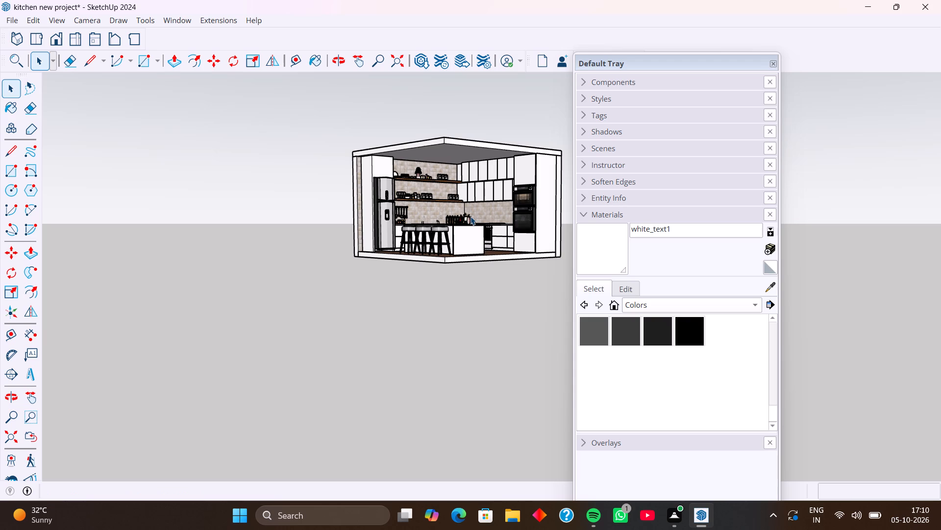
{"action": "scroll", "coordinate": [469, 139], "scroll_direction": "up", "scroll_amount": 4}
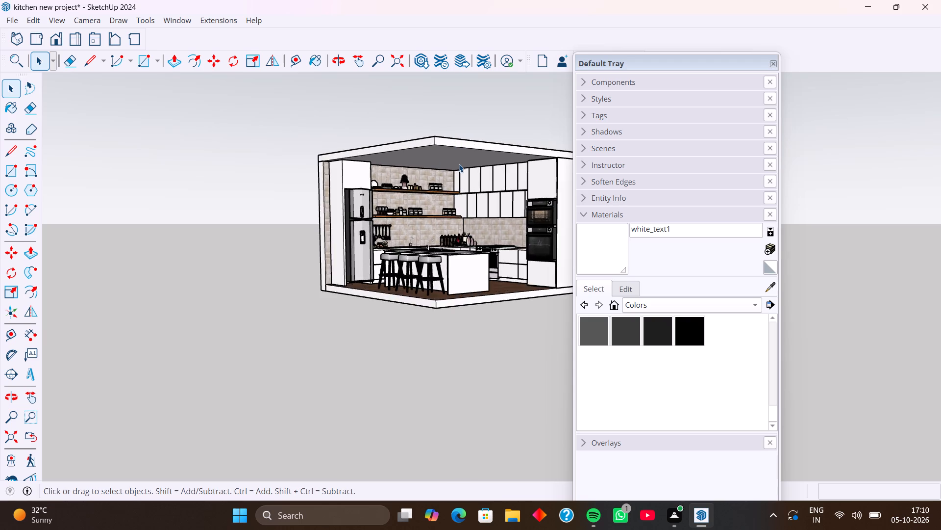
{"action": "scroll", "coordinate": [459, 164], "scroll_direction": "up", "scroll_amount": 6}
{"action": "left_click", "coordinate": [447, 154]}
{"action": "middle_click_drag", "start_coordinate": [447, 154], "coordinate": [446, 113]}
{"action": "double_click", "coordinate": [434, 129]}
{"action": "triple_click", "coordinate": [434, 129]}
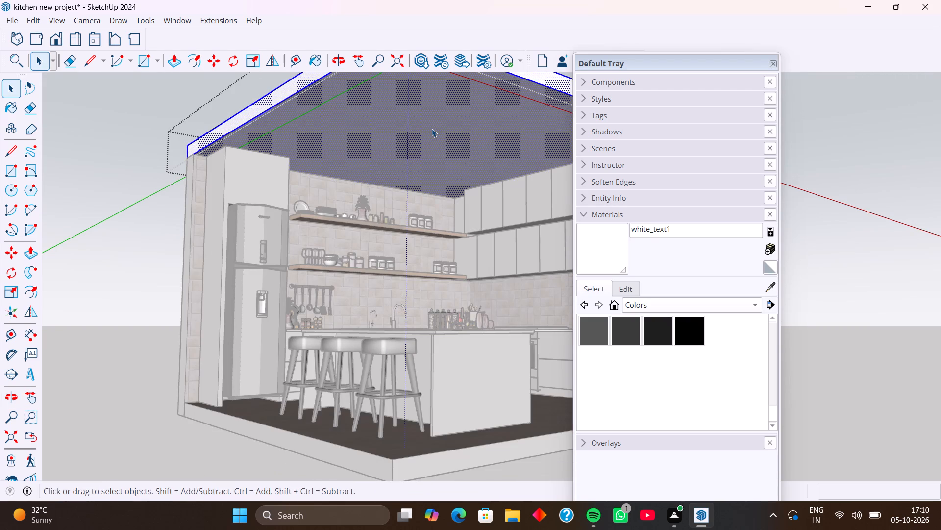
{"action": "left_click", "coordinate": [427, 128]}
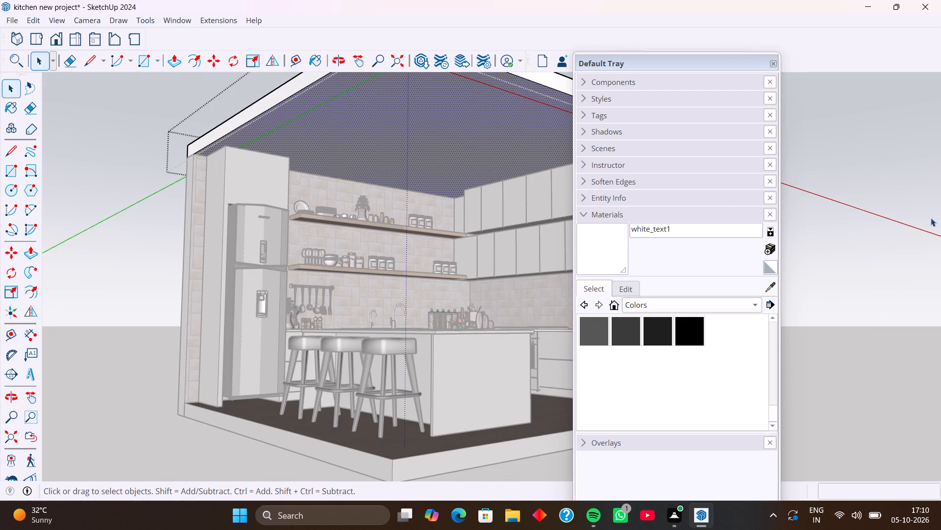
{"action": "left_click", "coordinate": [13, 112]}
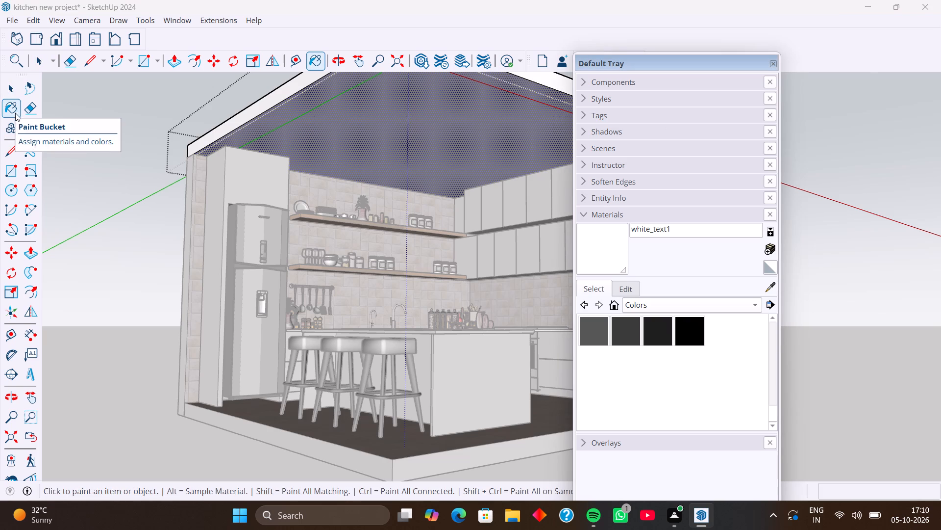
{"action": "left_click", "coordinate": [758, 302]}
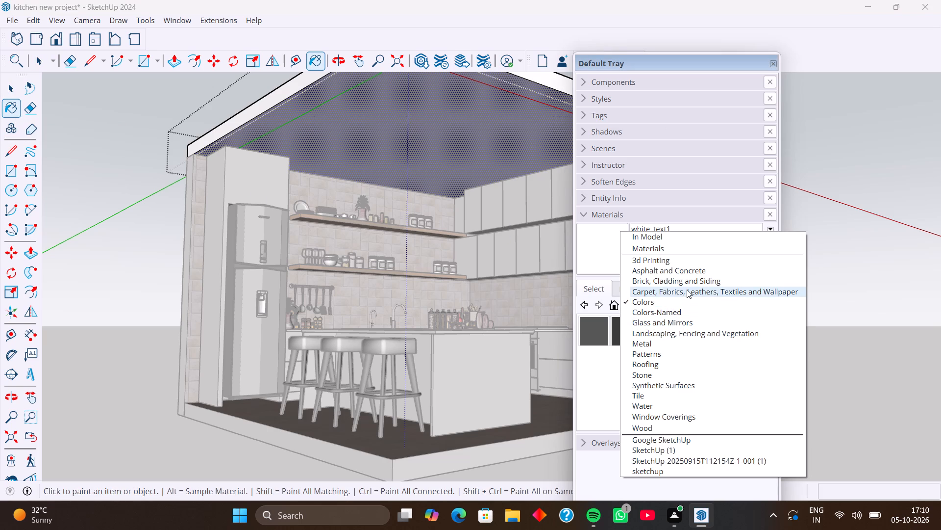
{"action": "scroll", "coordinate": [687, 290], "scroll_direction": "up", "scroll_amount": 3}
{"action": "left_click", "coordinate": [669, 384]}
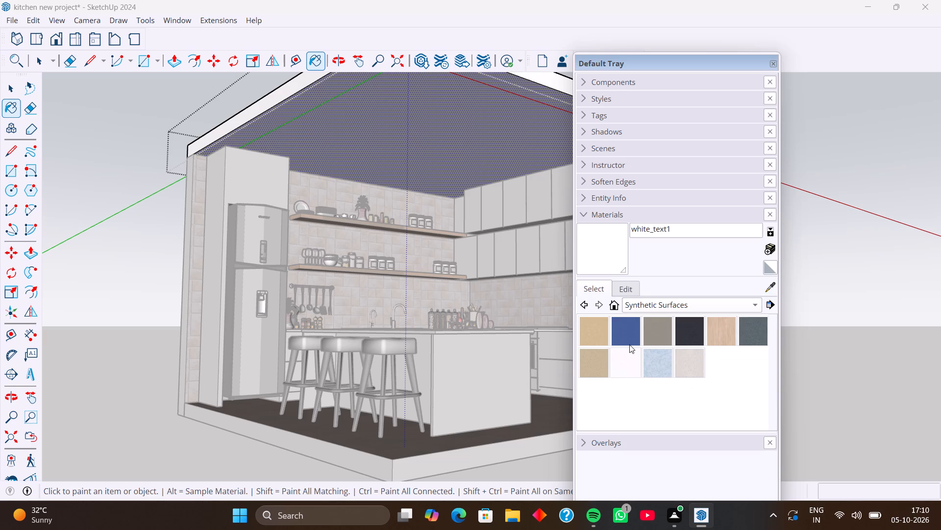
{"action": "left_click", "coordinate": [719, 334]}
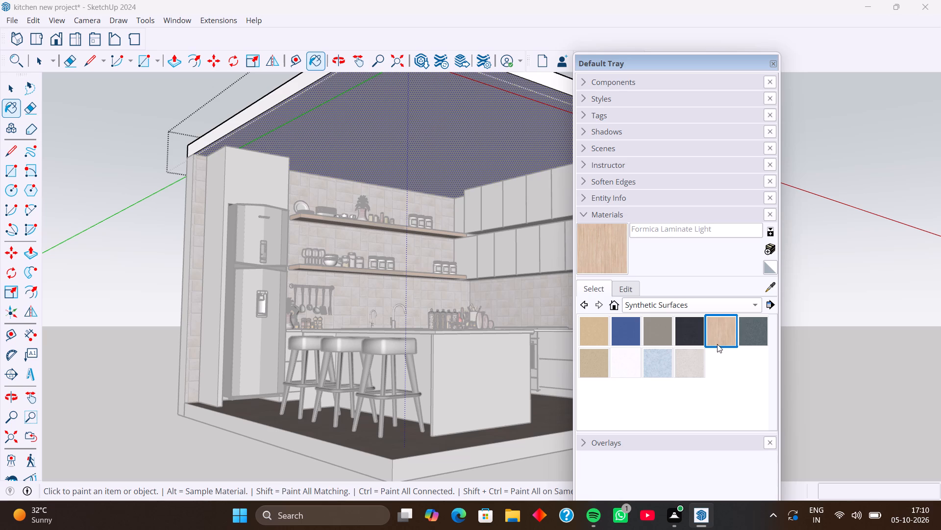
{"action": "left_click", "coordinate": [453, 135]}
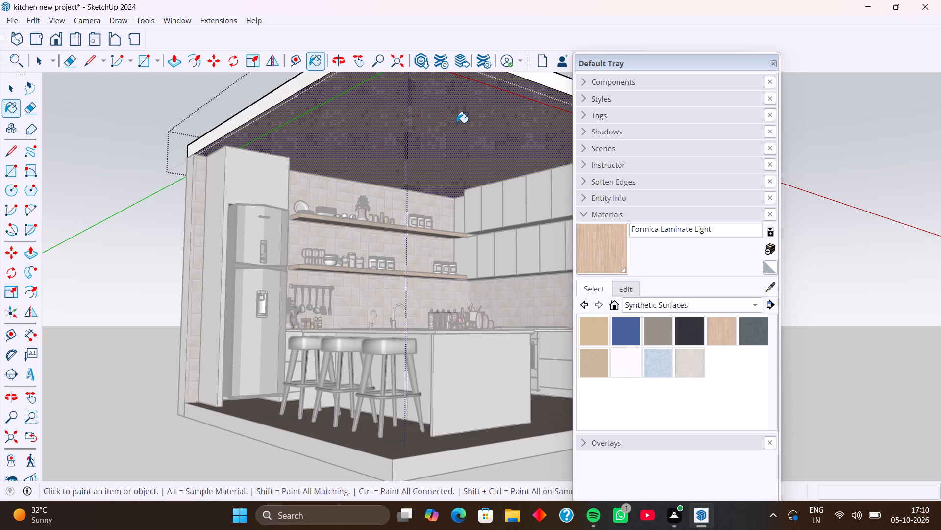
{"action": "scroll", "coordinate": [381, 221], "scroll_direction": "down", "scroll_amount": 3}
{"action": "scroll", "coordinate": [234, 295], "scroll_direction": "down", "scroll_amount": 2}
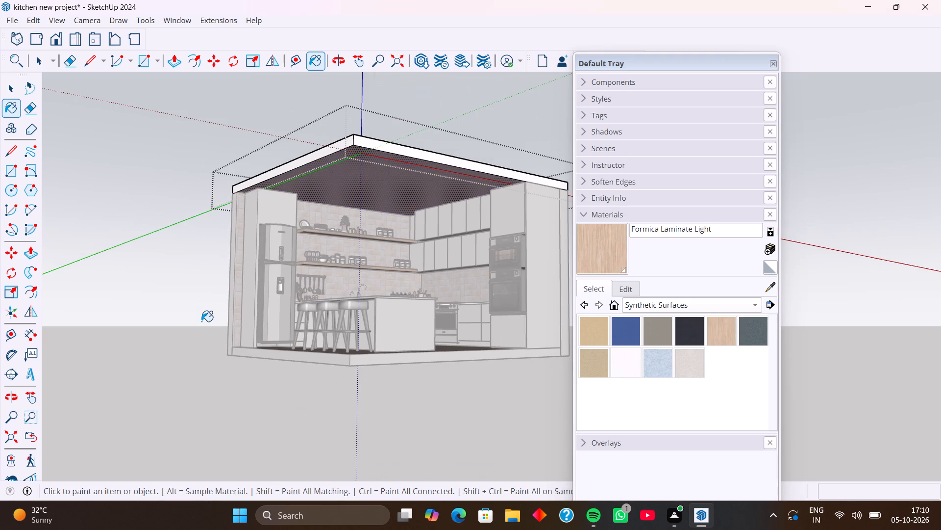
{"action": "key", "text": "space"}
{"action": "left_click", "coordinate": [188, 320]}
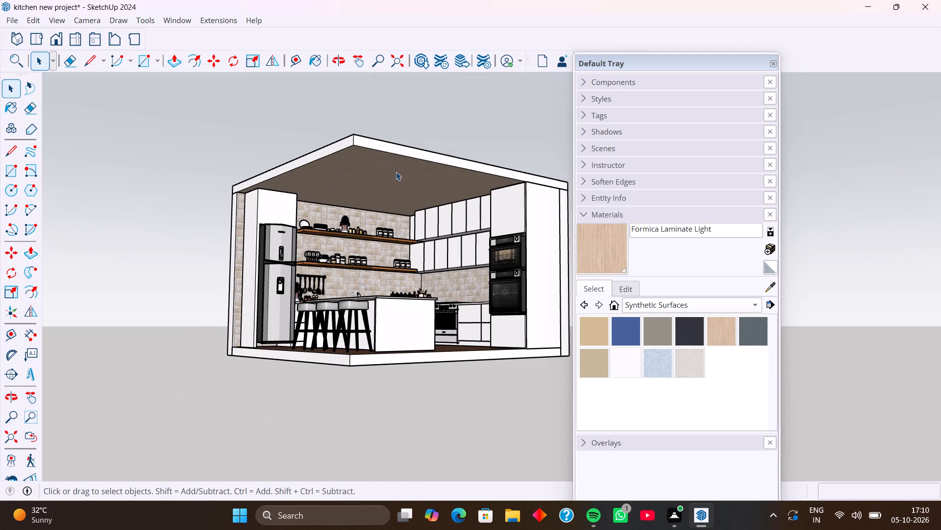
Examine the kitchen from outside and inside to check the ceiling, walls and cabinetry.
{"action": "middle_click_drag", "start_coordinate": [401, 183], "coordinate": [358, 311]}
{"action": "middle_click_drag", "start_coordinate": [368, 224], "coordinate": [269, 279]}
{"action": "middle_click_drag", "start_coordinate": [331, 281], "coordinate": [276, 276]}
{"action": "middle_click_drag", "start_coordinate": [413, 290], "coordinate": [305, 274]}
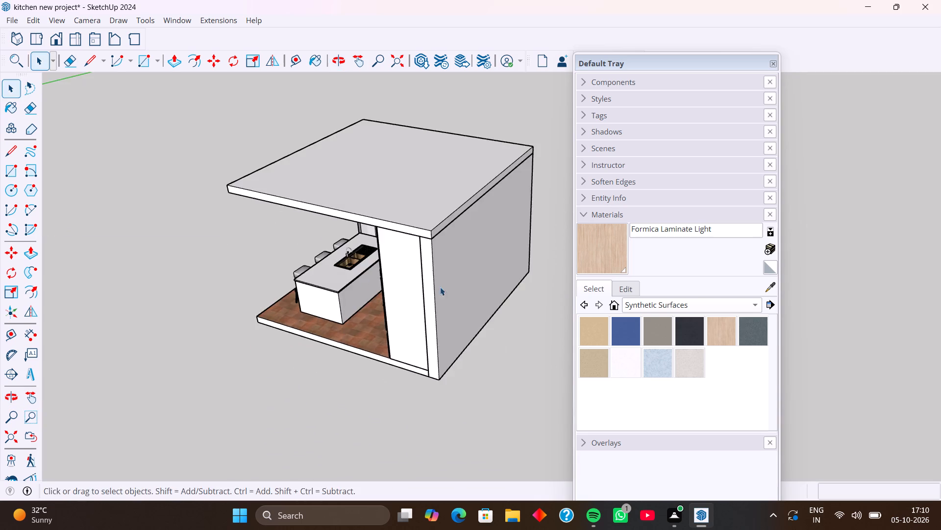
{"action": "middle_click_drag", "start_coordinate": [440, 287], "coordinate": [341, 284]}
{"action": "middle_click_drag", "start_coordinate": [371, 259], "coordinate": [473, 278]}
{"action": "middle_click_drag", "start_coordinate": [409, 297], "coordinate": [498, 266]}
{"action": "middle_click", "coordinate": [427, 272]}
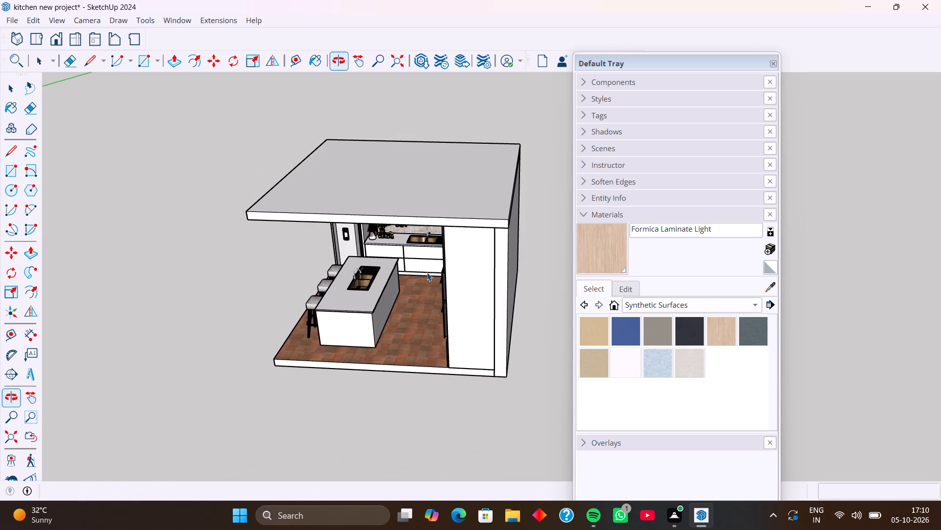
{"action": "middle_click_drag", "start_coordinate": [449, 248], "coordinate": [379, 262]}
{"action": "middle_click_drag", "start_coordinate": [420, 318], "coordinate": [509, 253]}
{"action": "middle_click_drag", "start_coordinate": [370, 291], "coordinate": [465, 279]}
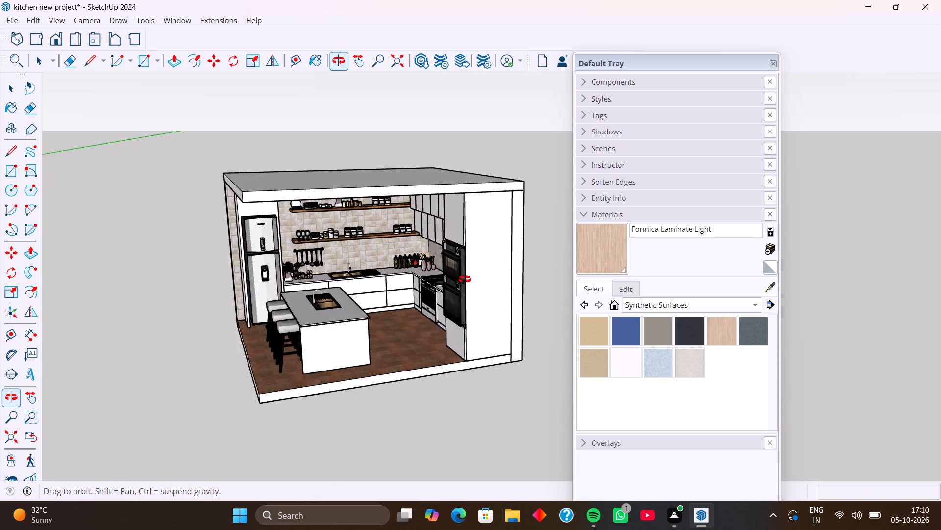
{"action": "middle_click_drag", "start_coordinate": [465, 279], "coordinate": [475, 277]}
{"action": "scroll", "coordinate": [370, 248], "scroll_direction": "up", "scroll_amount": 2}
{"action": "middle_click_drag", "start_coordinate": [306, 244], "coordinate": [242, 247], "text": "shift"}
{"action": "middle_click_drag", "start_coordinate": [320, 279], "coordinate": [367, 271]}
{"action": "scroll", "coordinate": [324, 278], "scroll_direction": "up", "scroll_amount": 1}
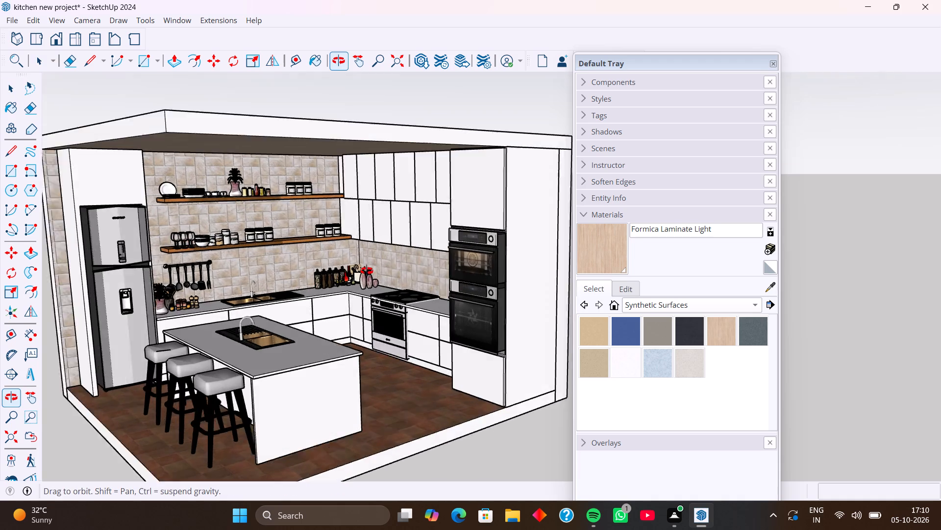
{"action": "middle_click_drag", "start_coordinate": [367, 271], "coordinate": [390, 266]}
{"action": "scroll", "coordinate": [335, 264], "scroll_direction": "down", "scroll_amount": 3}
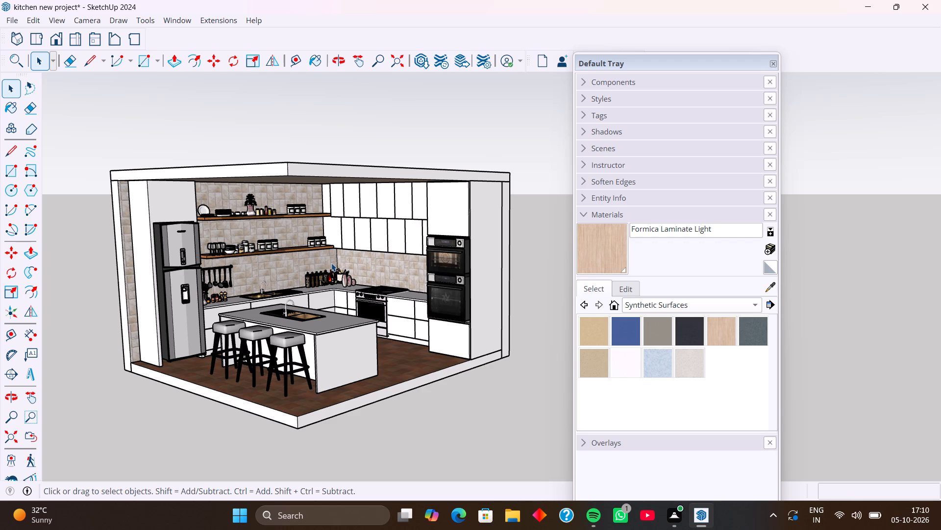
Switch the material library to the Colors collection.
{"action": "middle_click_drag", "start_coordinate": [401, 223], "coordinate": [443, 208]}
{"action": "scroll", "coordinate": [433, 206], "scroll_direction": "up", "scroll_amount": 4}
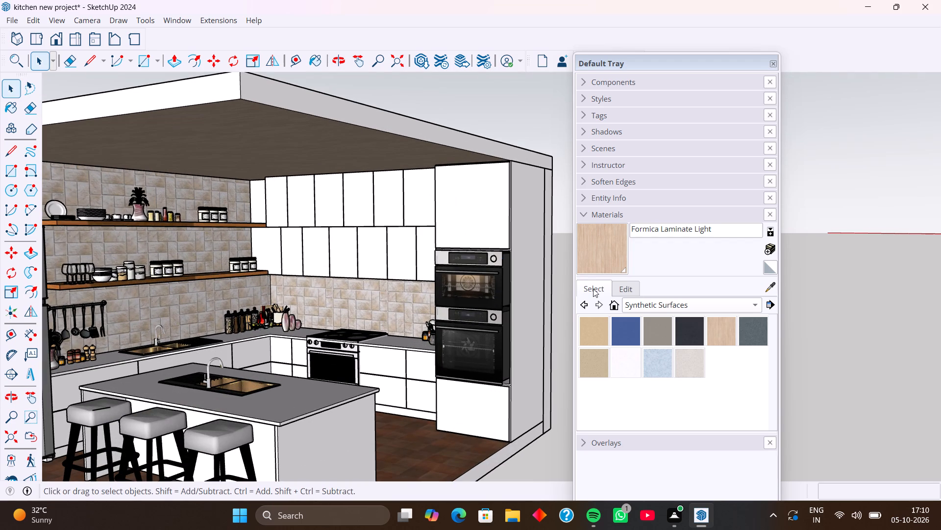
{"action": "left_click", "coordinate": [753, 304]}
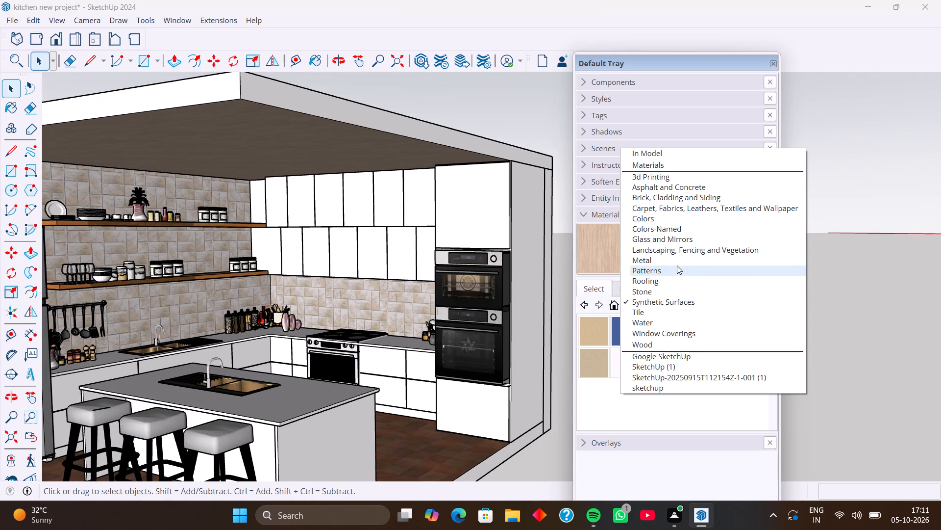
{"action": "left_click", "coordinate": [656, 220]}
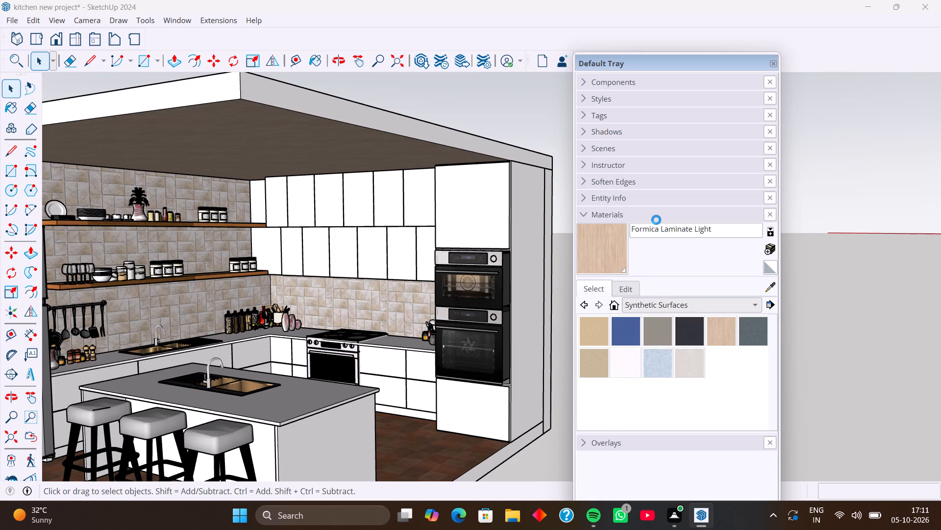
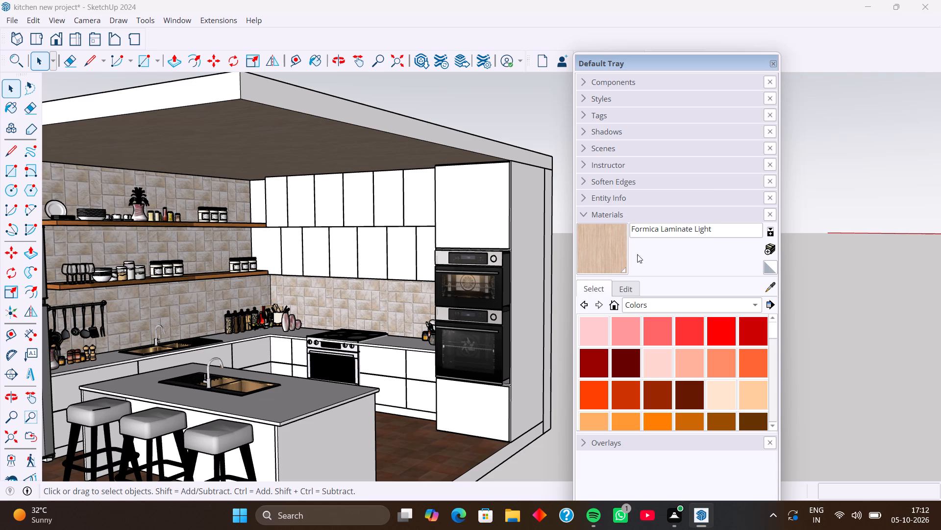
Examine the kitchen from the open corner, including the island, stools and cabinetry.
{"action": "left_click", "coordinate": [773, 62]}
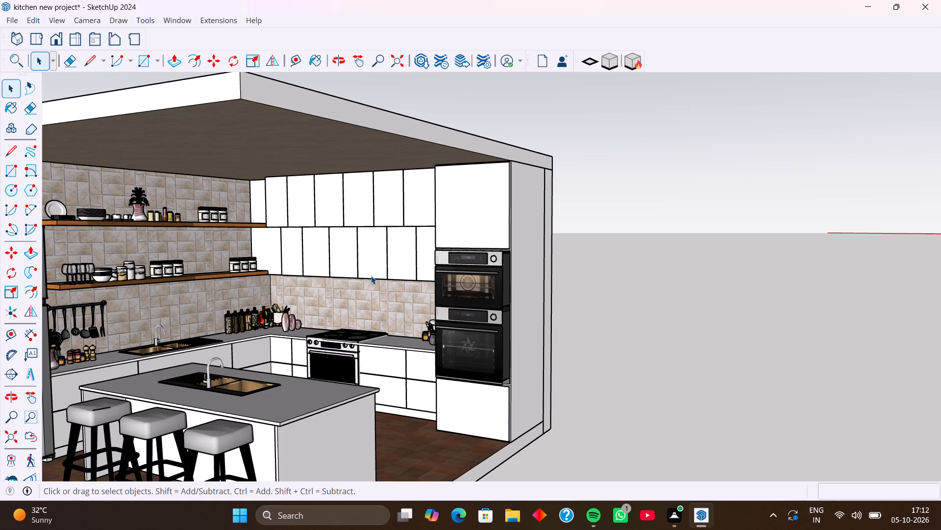
{"action": "middle_click_drag", "start_coordinate": [434, 299], "coordinate": [370, 307]}
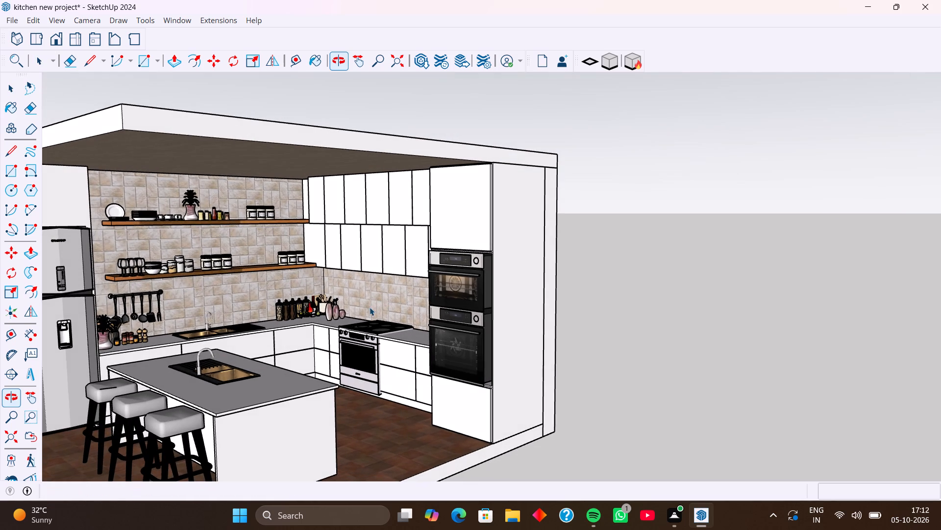
{"action": "middle_click_drag", "start_coordinate": [310, 285], "coordinate": [446, 289]}
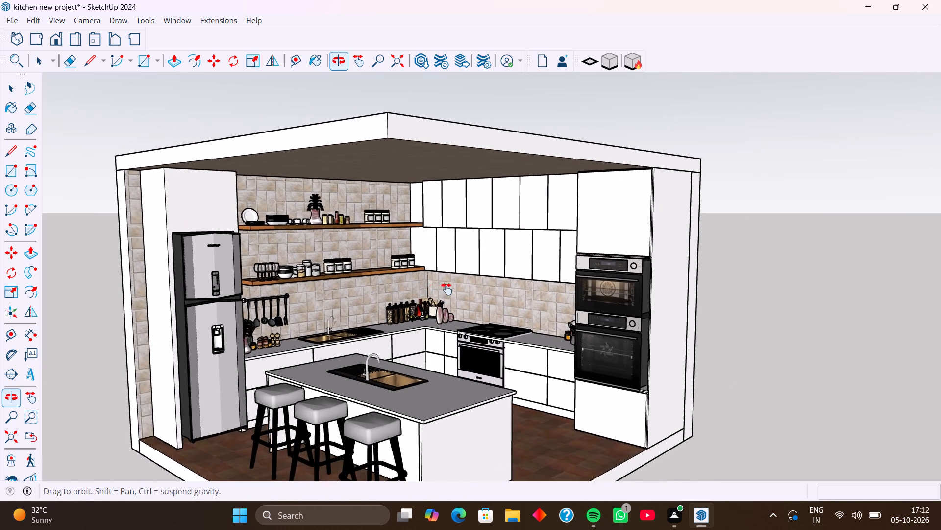
{"action": "middle_click_drag", "start_coordinate": [446, 289], "coordinate": [459, 289]}
{"action": "middle_click_drag", "start_coordinate": [431, 312], "coordinate": [421, 270], "text": "shift"}
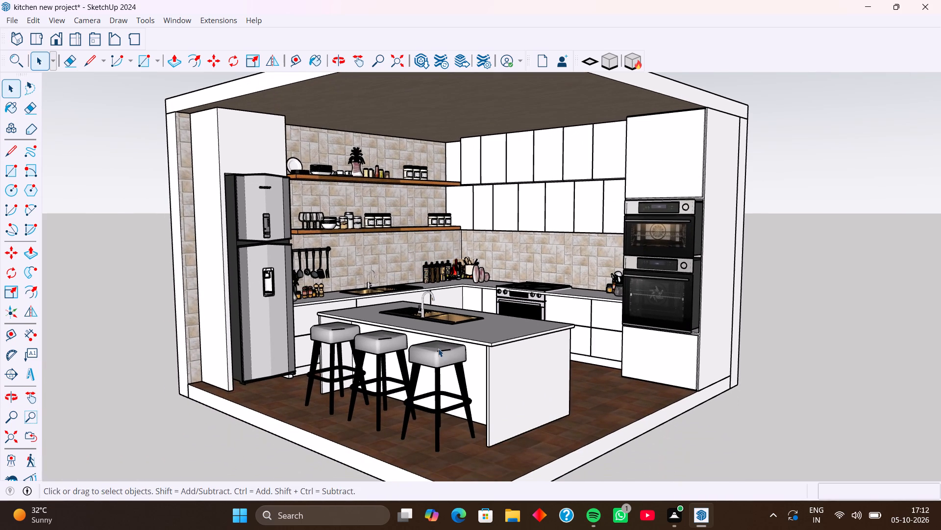
{"action": "middle_click_drag", "start_coordinate": [431, 349], "coordinate": [416, 347]}
{"action": "scroll", "coordinate": [450, 351], "scroll_direction": "up", "scroll_amount": 3}
{"action": "middle_click_drag", "start_coordinate": [458, 362], "coordinate": [464, 363]}
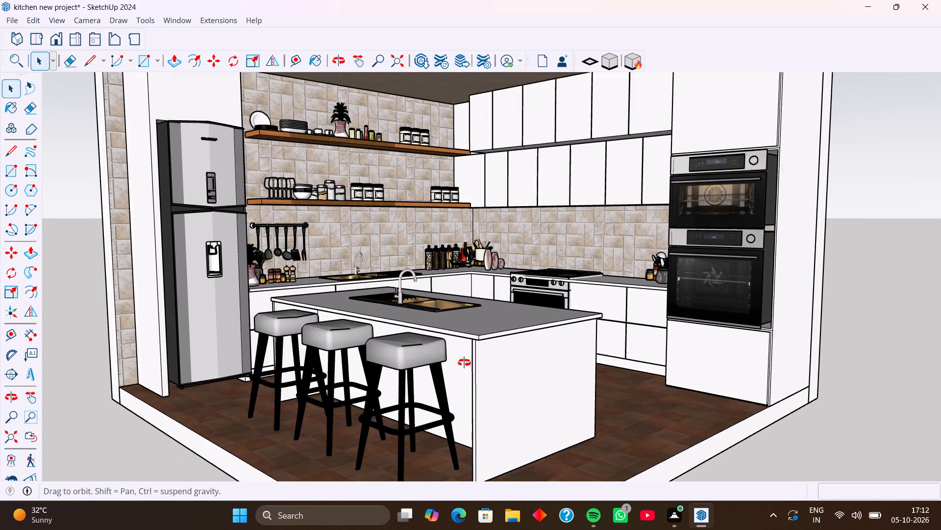
{"action": "middle_click_drag", "start_coordinate": [464, 363], "coordinate": [498, 365]}
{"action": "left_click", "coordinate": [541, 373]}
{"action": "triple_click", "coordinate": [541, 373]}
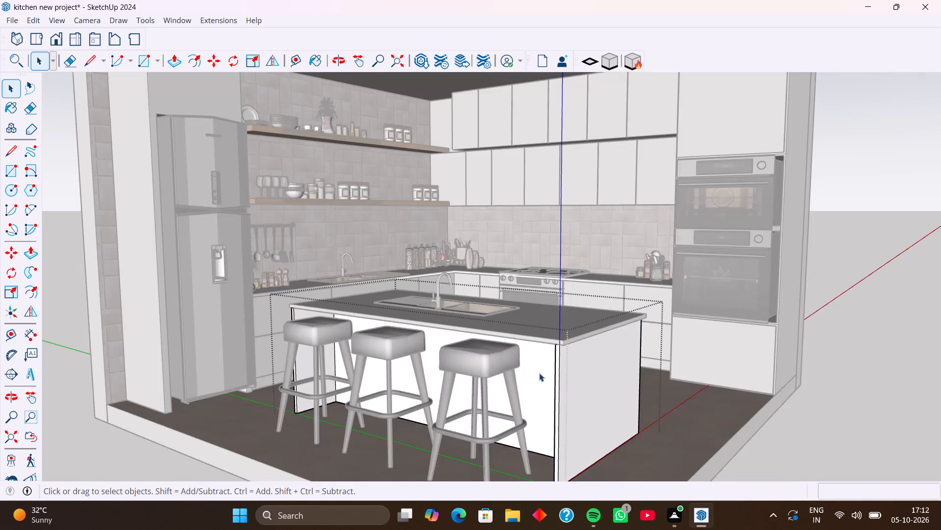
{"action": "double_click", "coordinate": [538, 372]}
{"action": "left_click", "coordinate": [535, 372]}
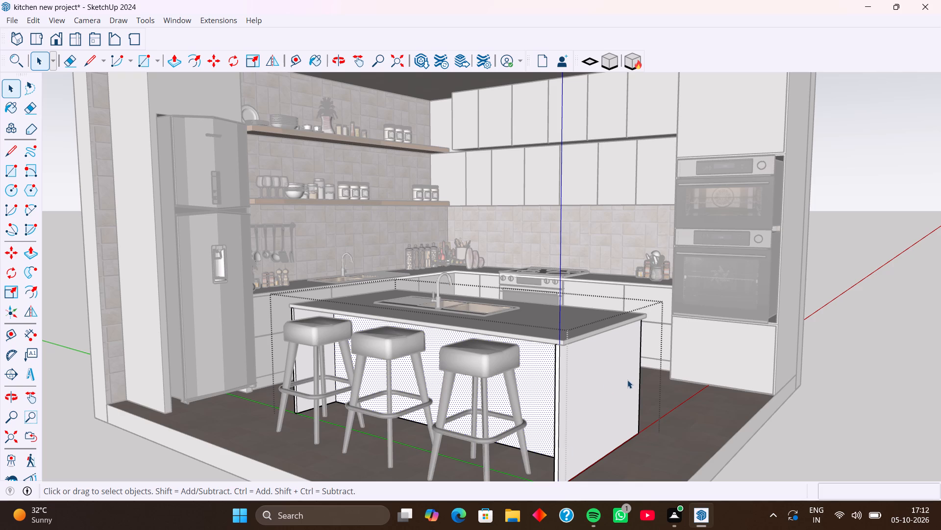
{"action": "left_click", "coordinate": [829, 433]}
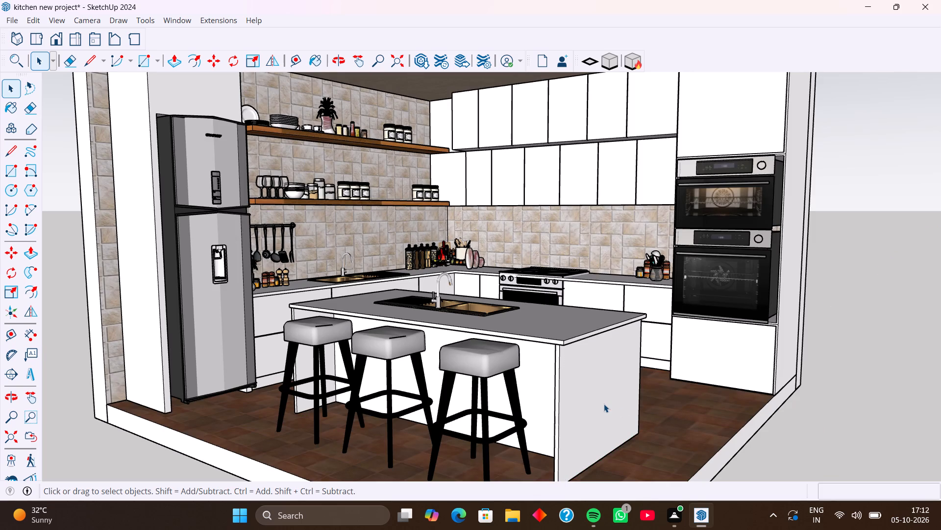
Paint the kitchen island base group with Wood Floor from the Wood collection.
{"action": "left_click", "coordinate": [604, 404]}
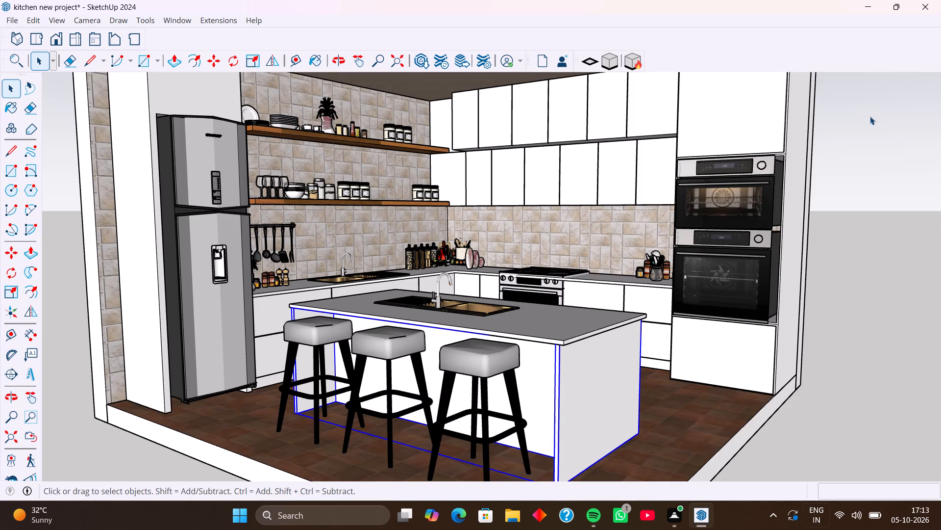
{"action": "left_click", "coordinate": [13, 115]}
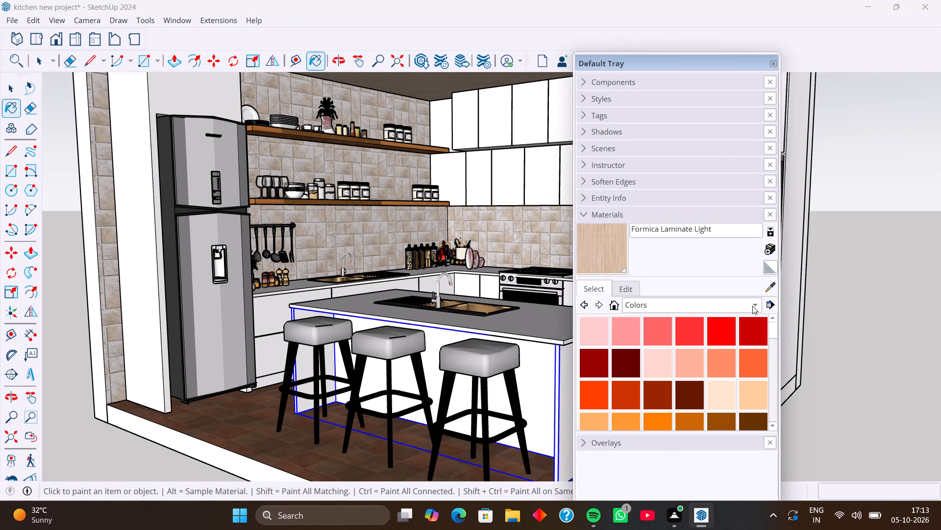
{"action": "left_click", "coordinate": [755, 306]}
{"action": "left_click", "coordinate": [677, 427]}
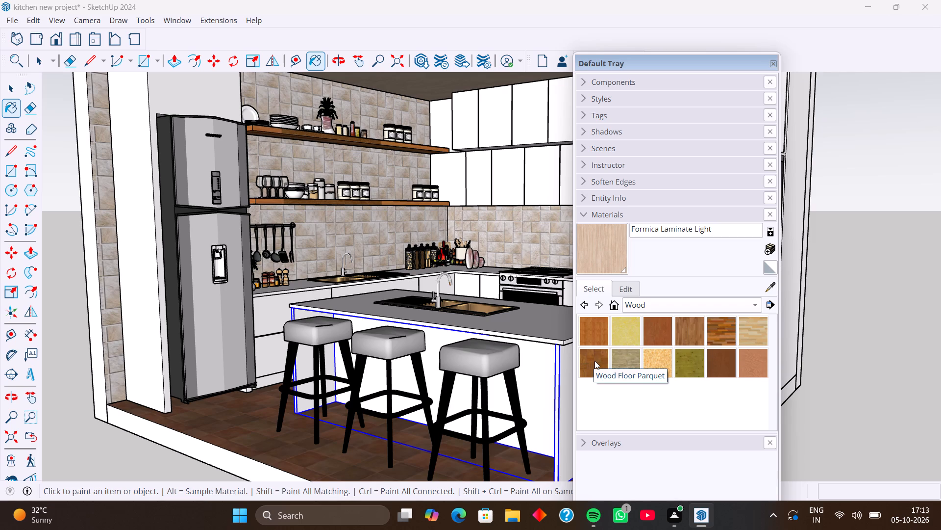
{"action": "left_click", "coordinate": [688, 335]}
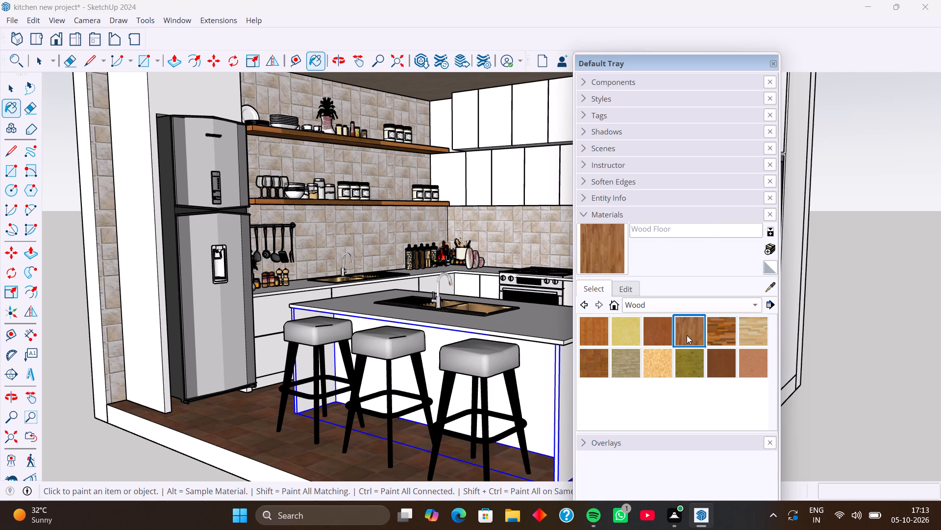
{"action": "left_click", "coordinate": [546, 380]}
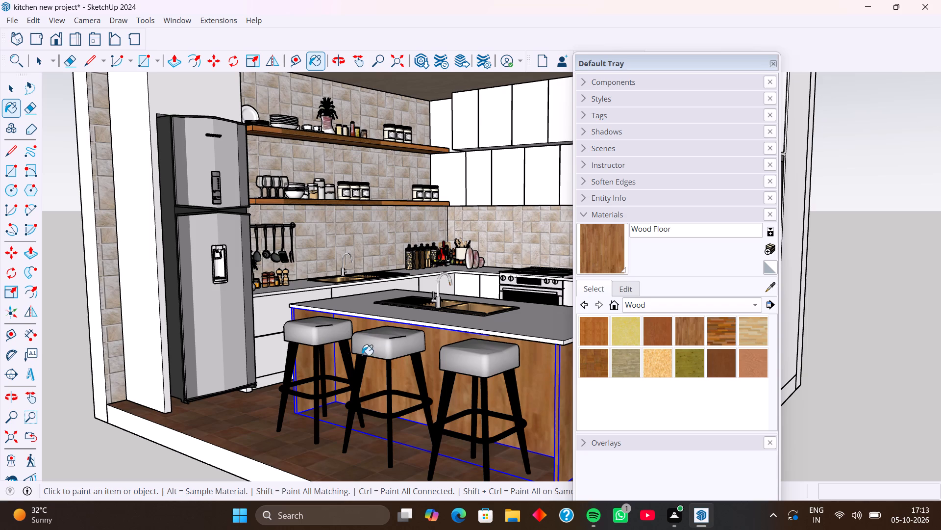
{"action": "scroll", "coordinate": [83, 386], "scroll_direction": "down", "scroll_amount": 3}
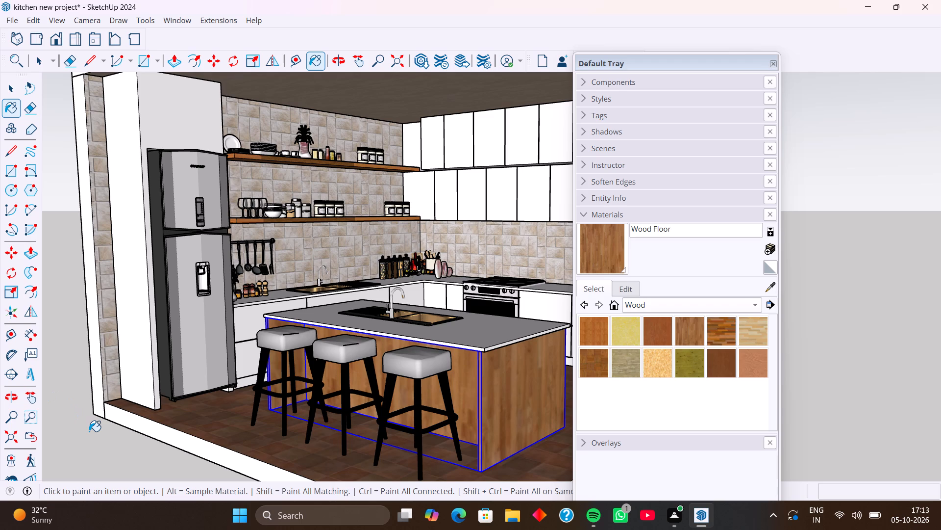
{"action": "key", "text": "space"}
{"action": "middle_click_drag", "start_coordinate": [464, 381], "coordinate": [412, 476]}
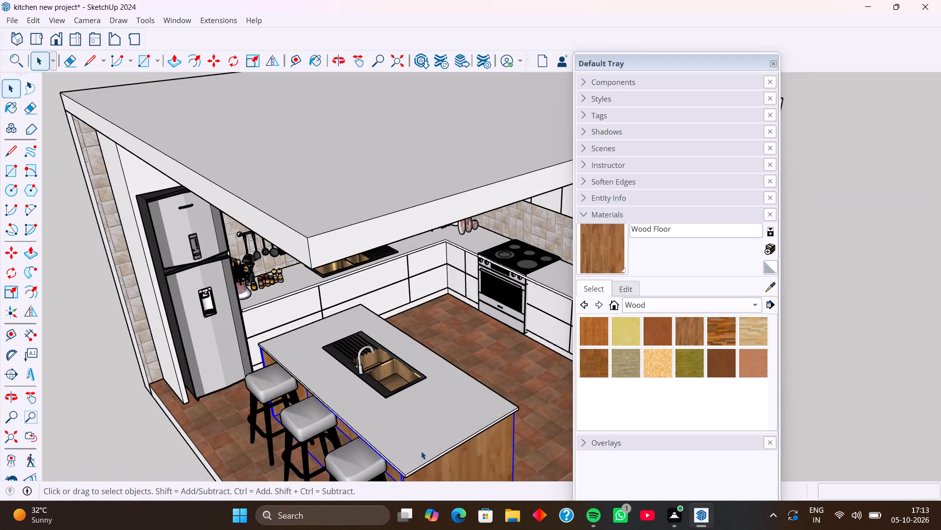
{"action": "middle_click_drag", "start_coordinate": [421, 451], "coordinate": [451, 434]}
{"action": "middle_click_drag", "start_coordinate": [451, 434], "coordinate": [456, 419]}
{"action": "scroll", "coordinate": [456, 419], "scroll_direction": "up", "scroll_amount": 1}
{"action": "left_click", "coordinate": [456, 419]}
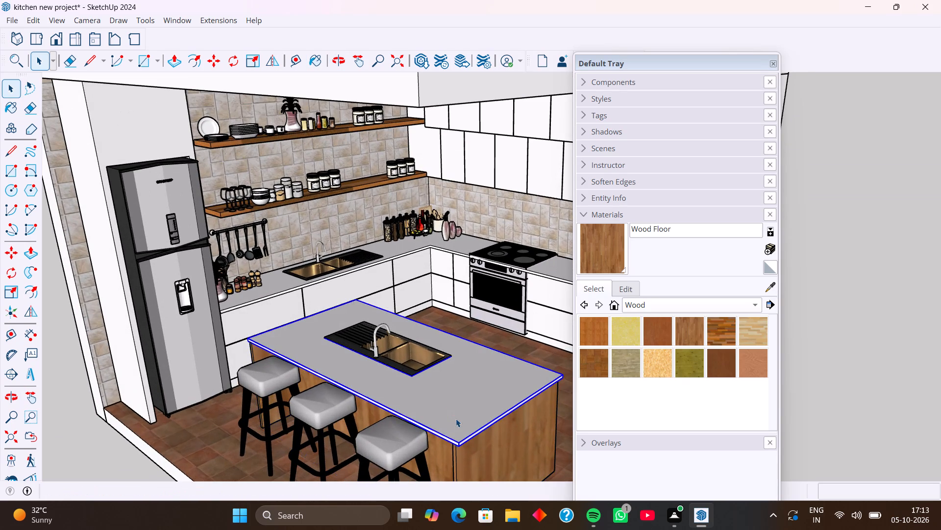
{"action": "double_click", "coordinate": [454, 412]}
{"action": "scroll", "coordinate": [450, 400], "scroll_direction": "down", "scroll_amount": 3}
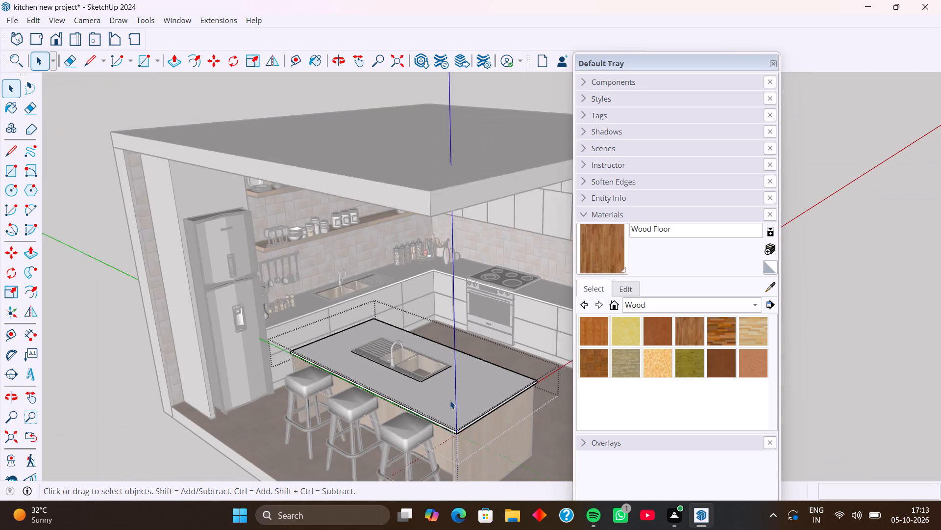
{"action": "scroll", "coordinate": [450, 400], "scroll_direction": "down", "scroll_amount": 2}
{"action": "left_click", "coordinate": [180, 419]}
Select the island countertop group and paint it with Carrera Marble from the Stone collection.
{"action": "left_click", "coordinate": [441, 372]}
{"action": "left_click", "coordinate": [447, 390]}
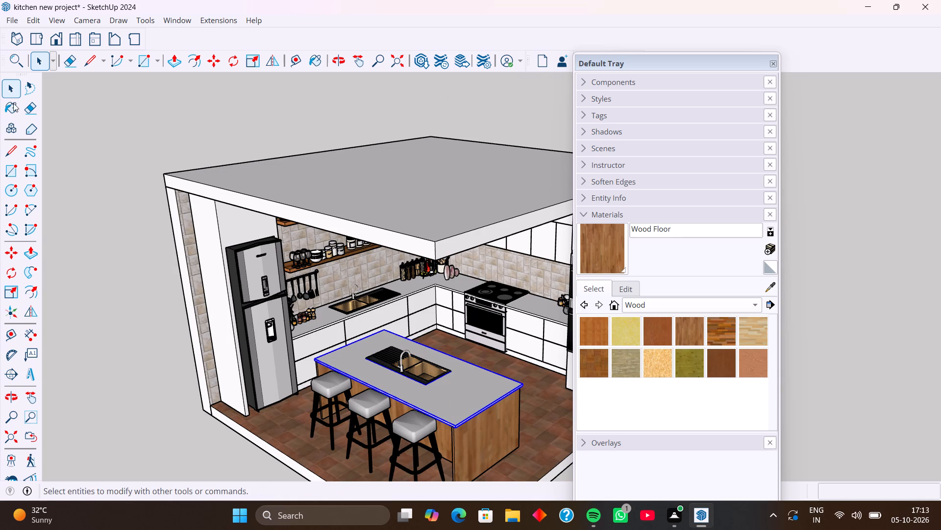
{"action": "left_click", "coordinate": [754, 302]}
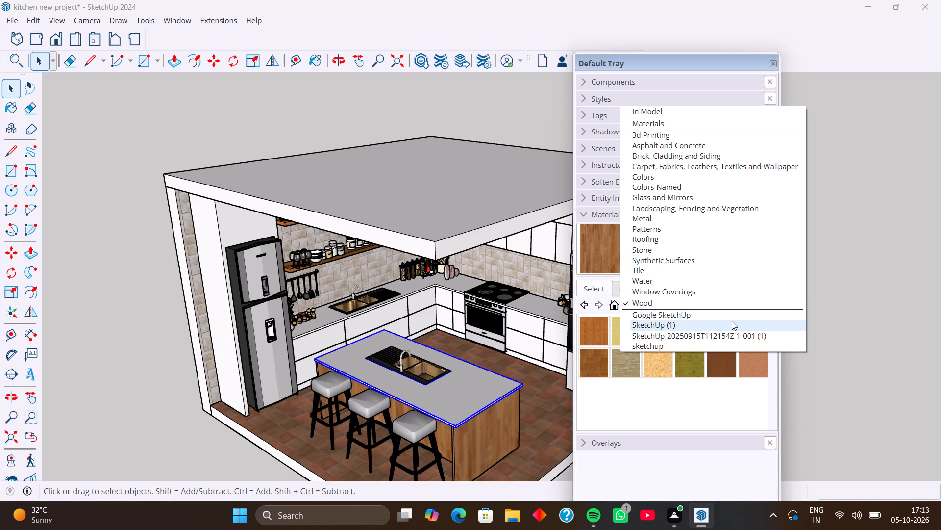
{"action": "left_click", "coordinate": [686, 274]}
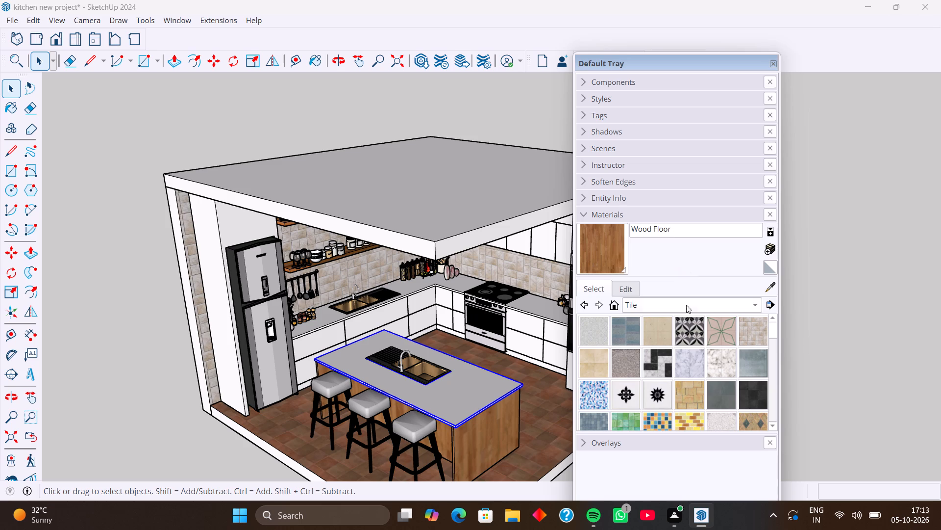
{"action": "left_click", "coordinate": [753, 302]}
{"action": "left_click", "coordinate": [671, 277]}
{"action": "scroll", "coordinate": [595, 345], "scroll_direction": "up", "scroll_amount": 4}
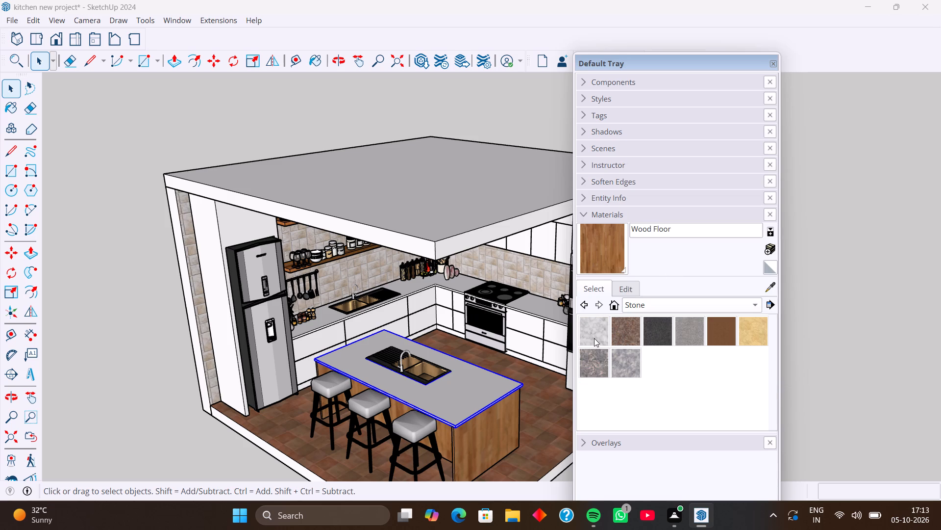
{"action": "left_click", "coordinate": [586, 331]}
{"action": "left_click", "coordinate": [494, 385]}
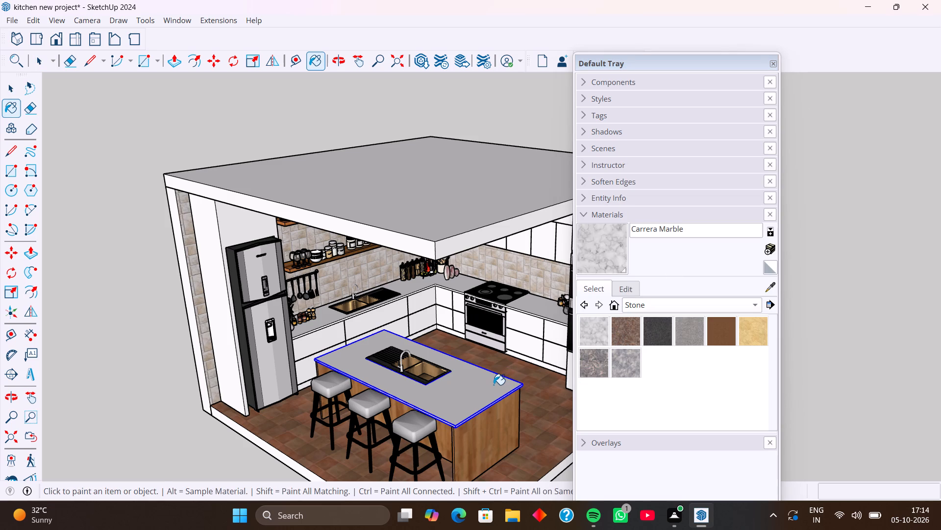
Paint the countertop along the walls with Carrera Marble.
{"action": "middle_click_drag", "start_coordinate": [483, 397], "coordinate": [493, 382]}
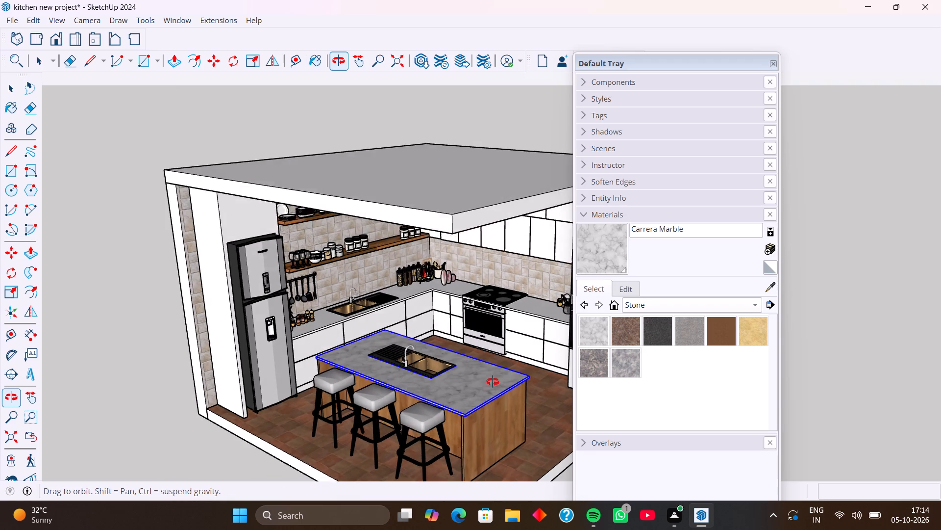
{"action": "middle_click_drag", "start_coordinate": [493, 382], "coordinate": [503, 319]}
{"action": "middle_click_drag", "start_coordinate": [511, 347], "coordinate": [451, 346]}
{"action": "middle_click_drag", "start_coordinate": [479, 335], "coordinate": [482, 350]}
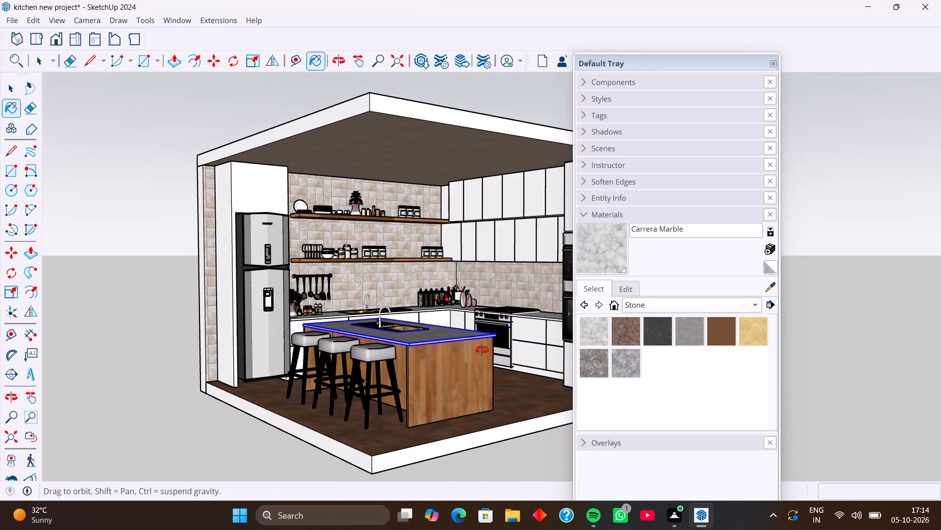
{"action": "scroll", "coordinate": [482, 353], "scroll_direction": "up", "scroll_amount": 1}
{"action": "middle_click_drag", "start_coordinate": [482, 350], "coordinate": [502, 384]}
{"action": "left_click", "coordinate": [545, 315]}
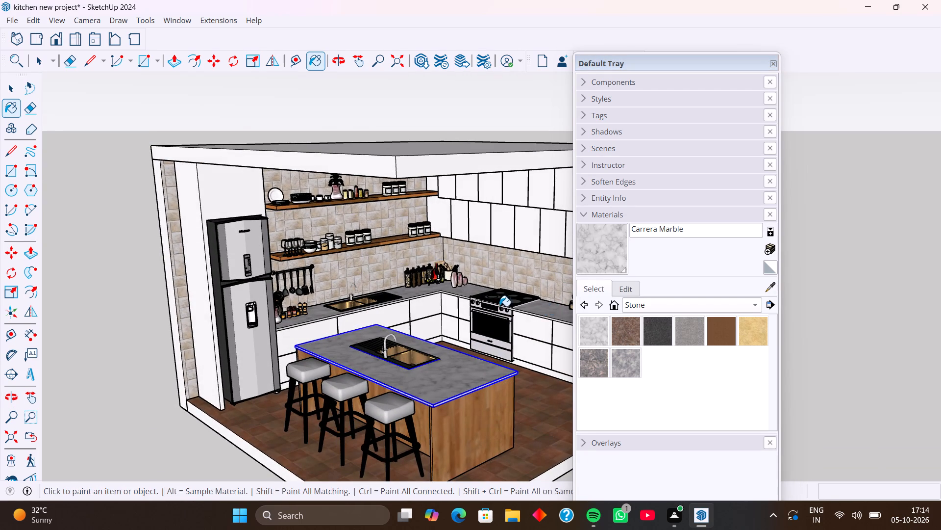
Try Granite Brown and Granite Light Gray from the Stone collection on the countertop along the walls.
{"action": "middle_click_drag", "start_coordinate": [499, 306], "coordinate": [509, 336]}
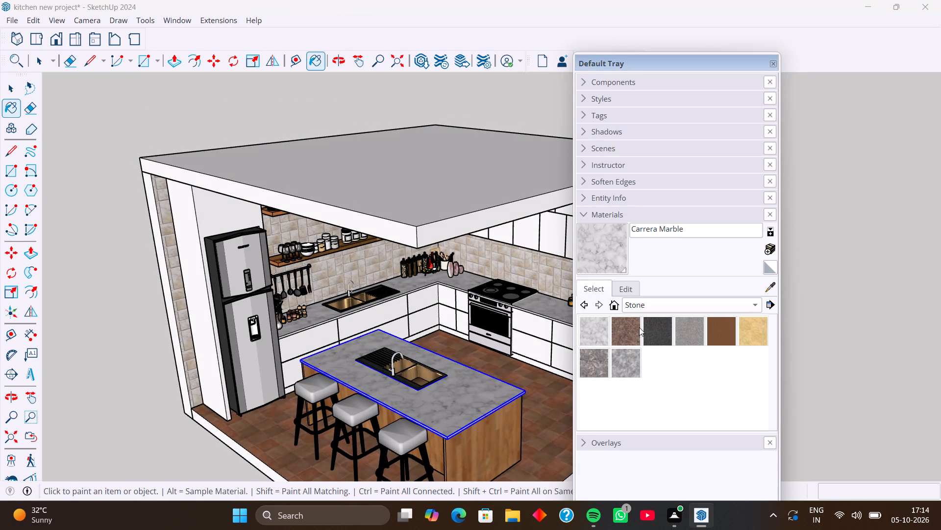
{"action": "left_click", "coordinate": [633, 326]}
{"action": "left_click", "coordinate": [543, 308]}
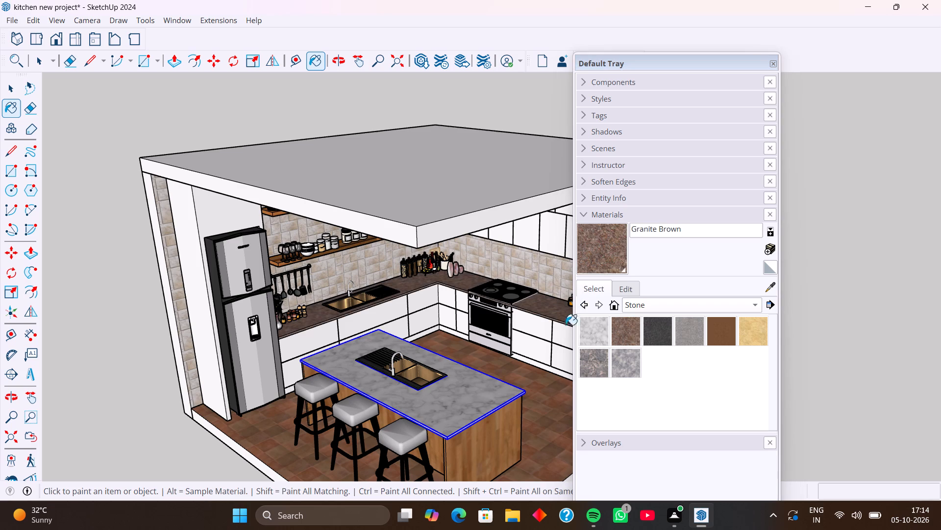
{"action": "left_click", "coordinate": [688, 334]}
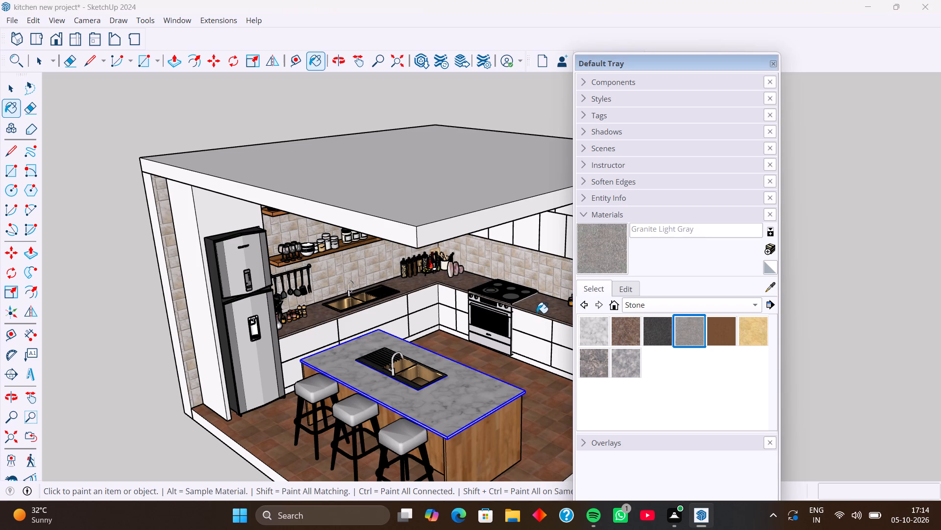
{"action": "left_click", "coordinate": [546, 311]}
Paint the countertop along the walls with Granite Brown.
{"action": "left_click", "coordinate": [626, 330]}
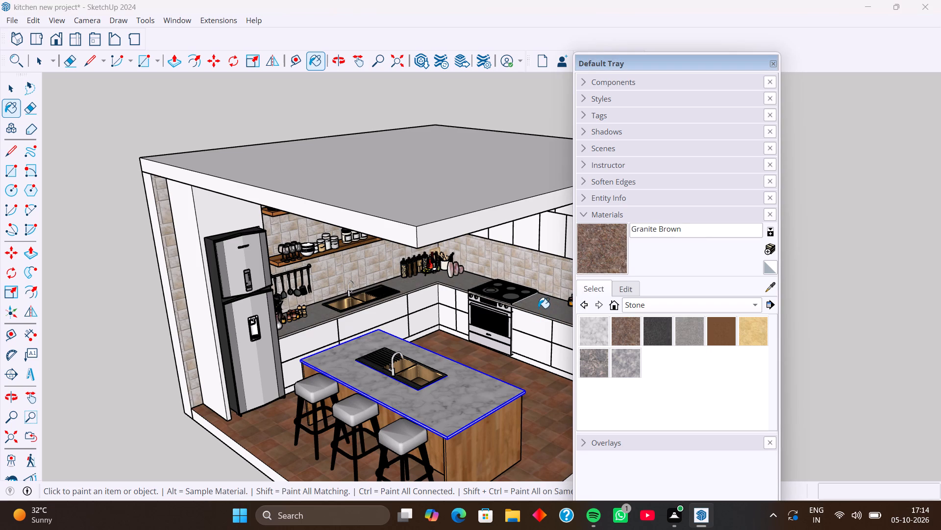
{"action": "left_click", "coordinate": [538, 308]}
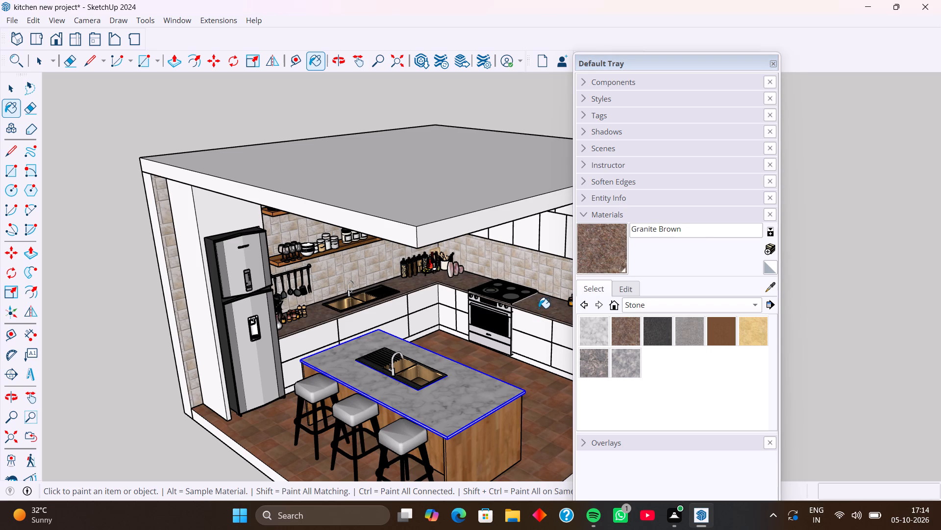
Browse the Colors material collection for a shade to use on the white kitchen cabinets.
{"action": "scroll", "coordinate": [578, 309], "scroll_direction": "down", "scroll_amount": 5}
{"action": "scroll", "coordinate": [609, 340], "scroll_direction": "down", "scroll_amount": 3}
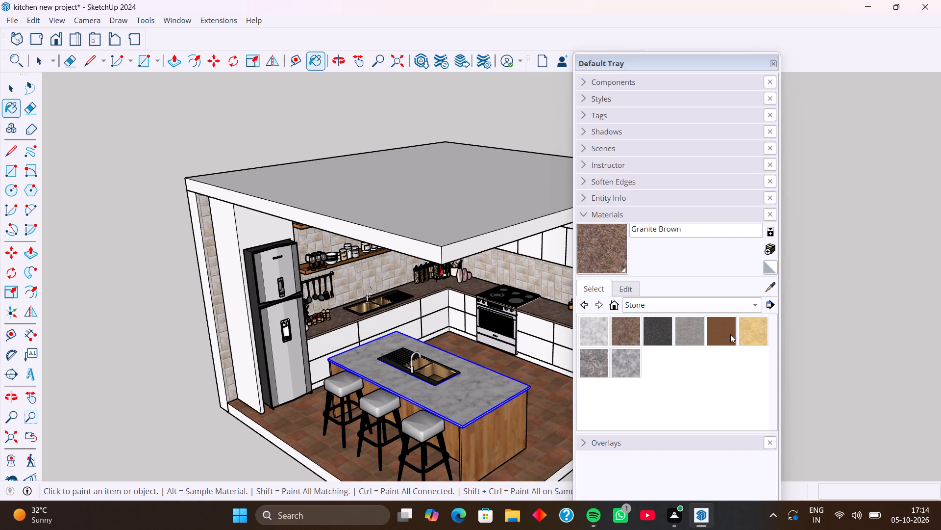
{"action": "left_click", "coordinate": [756, 306]}
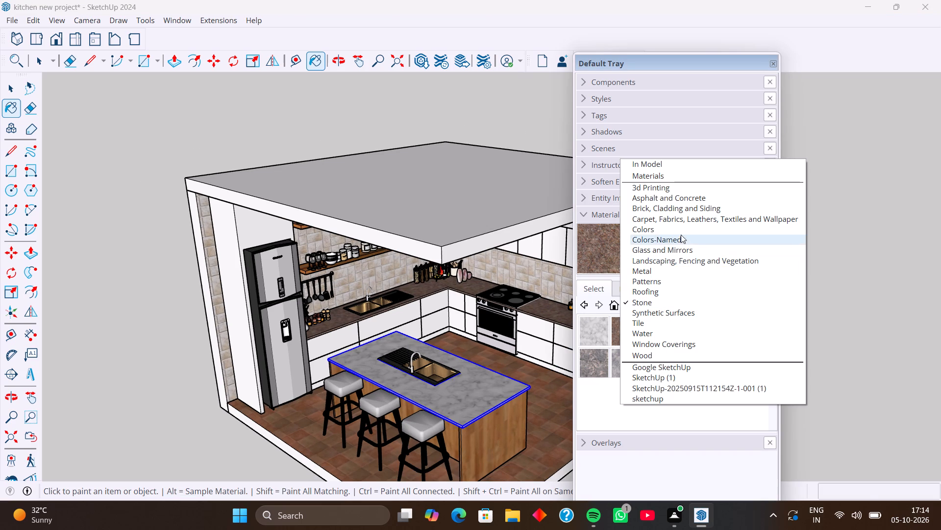
{"action": "left_click", "coordinate": [678, 231]}
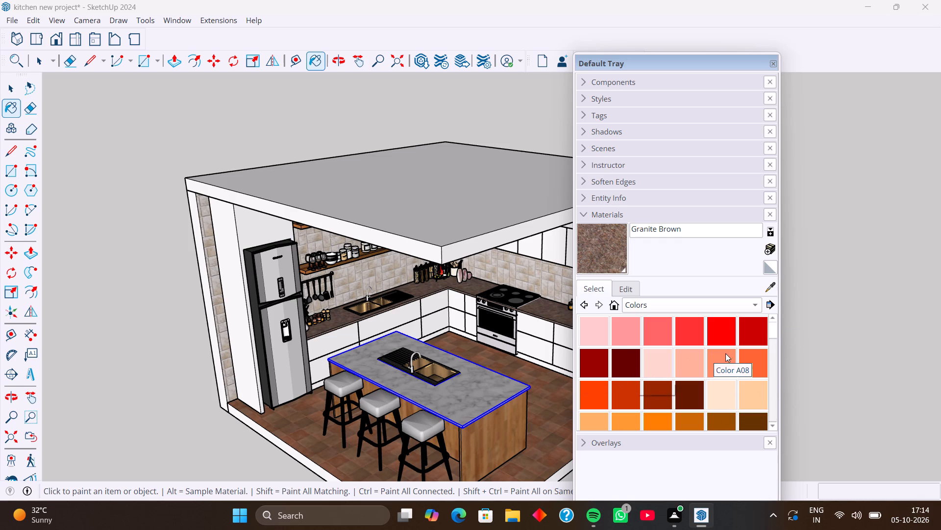
{"action": "middle_click_drag", "start_coordinate": [483, 346], "coordinate": [487, 238]}
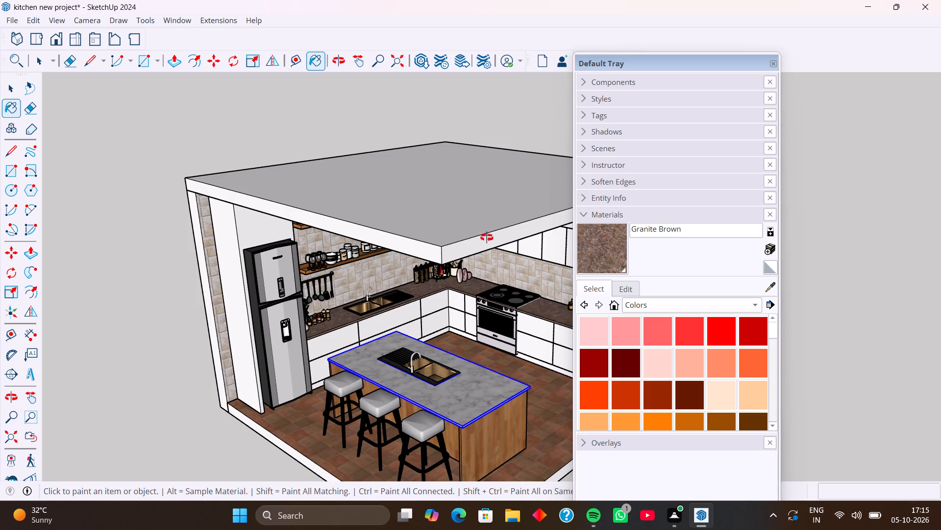
{"action": "middle_click_drag", "start_coordinate": [487, 238], "coordinate": [479, 229]}
{"action": "middle_click_drag", "start_coordinate": [429, 285], "coordinate": [403, 286]}
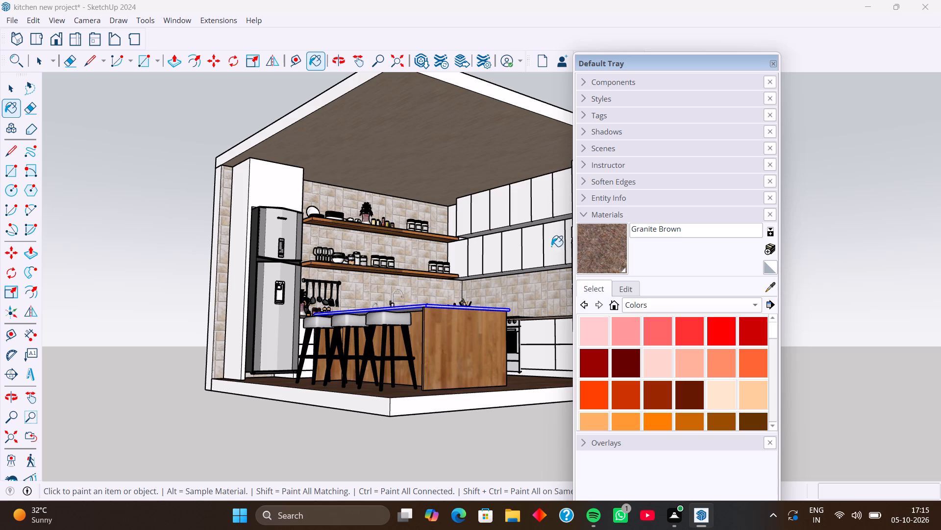
{"action": "scroll", "coordinate": [644, 377], "scroll_direction": "down", "scroll_amount": 8}
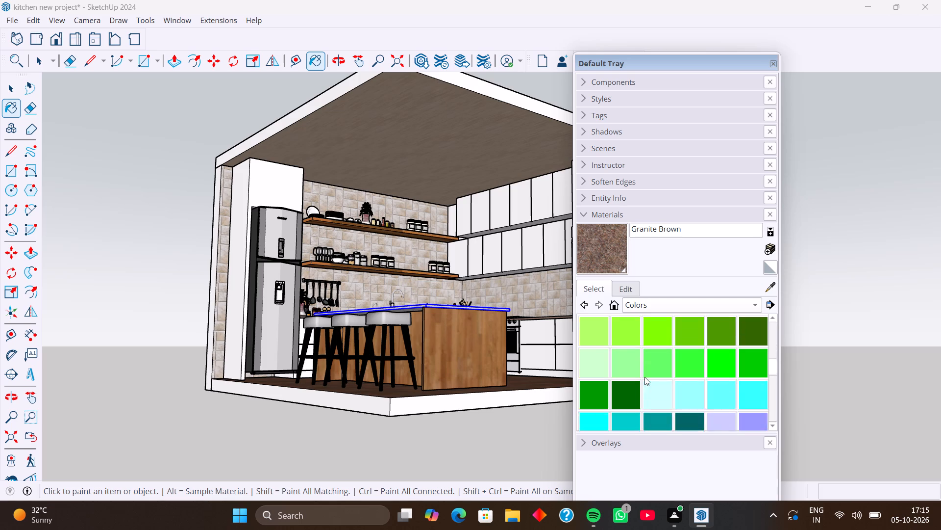
{"action": "scroll", "coordinate": [644, 377], "scroll_direction": "down", "scroll_amount": 5}
{"action": "scroll", "coordinate": [644, 377], "scroll_direction": "up", "scroll_amount": 1}
{"action": "scroll", "coordinate": [644, 377], "scroll_direction": "down", "scroll_amount": 3}
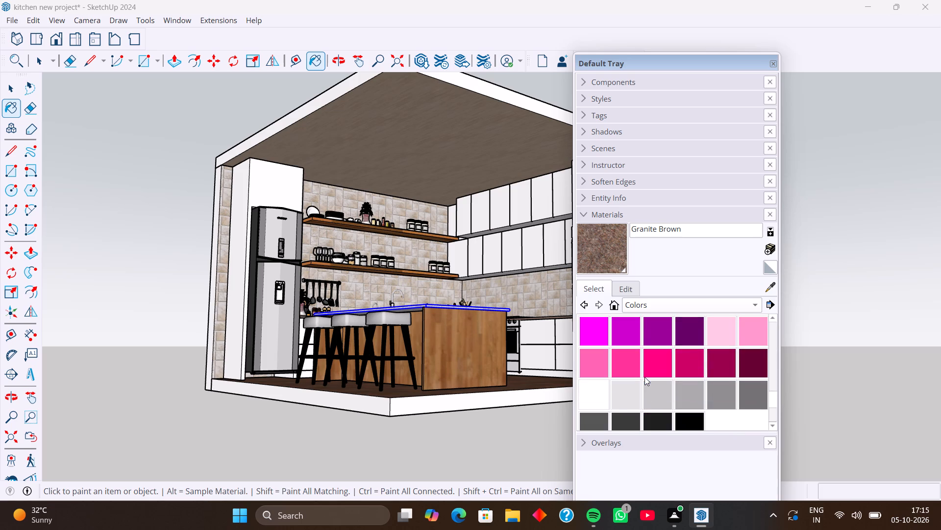
{"action": "scroll", "coordinate": [644, 377], "scroll_direction": "down", "scroll_amount": 2}
{"action": "scroll", "coordinate": [644, 377], "scroll_direction": "up", "scroll_amount": 1}
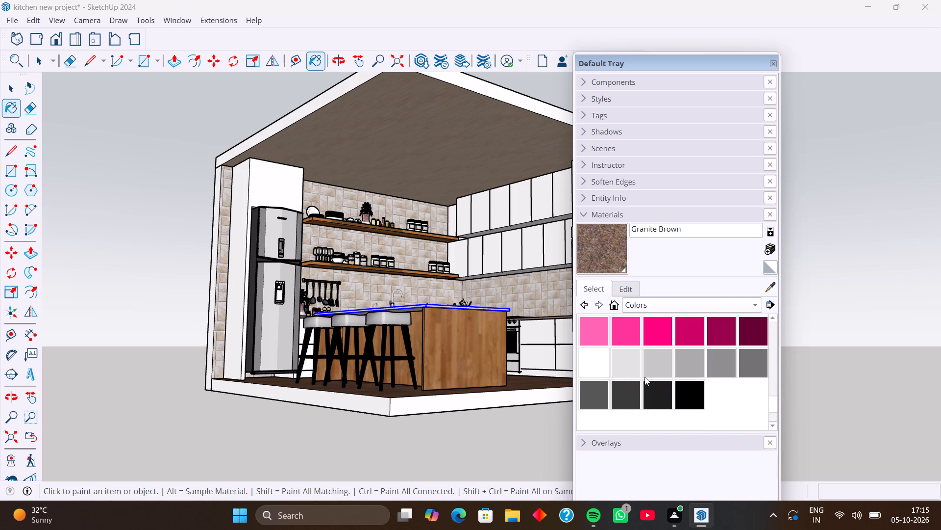
{"action": "scroll", "coordinate": [644, 377], "scroll_direction": "down", "scroll_amount": 4}
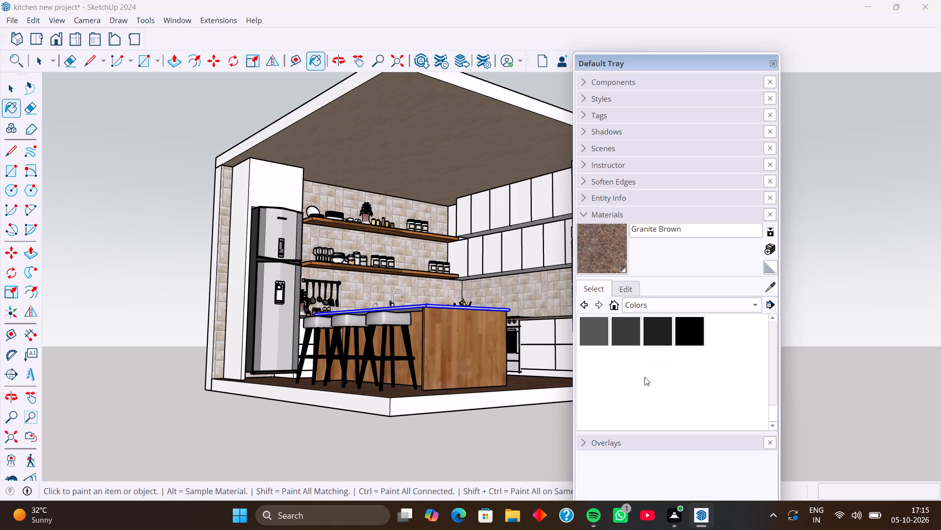
{"action": "scroll", "coordinate": [644, 377], "scroll_direction": "up", "scroll_amount": 13}
Paint both rows of upper wall cabinets with 0011_Seashell from the Colors-Named collection.
{"action": "left_click", "coordinate": [752, 305]}
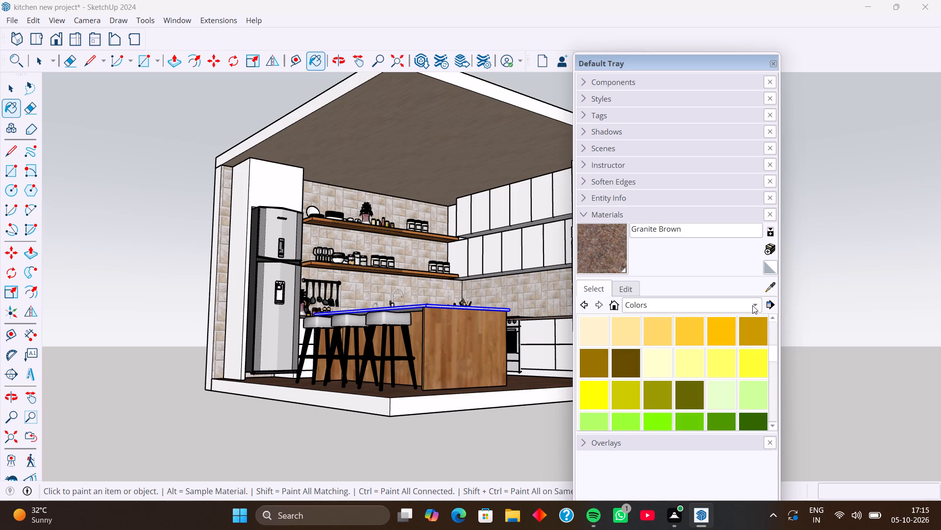
{"action": "left_click", "coordinate": [697, 315]}
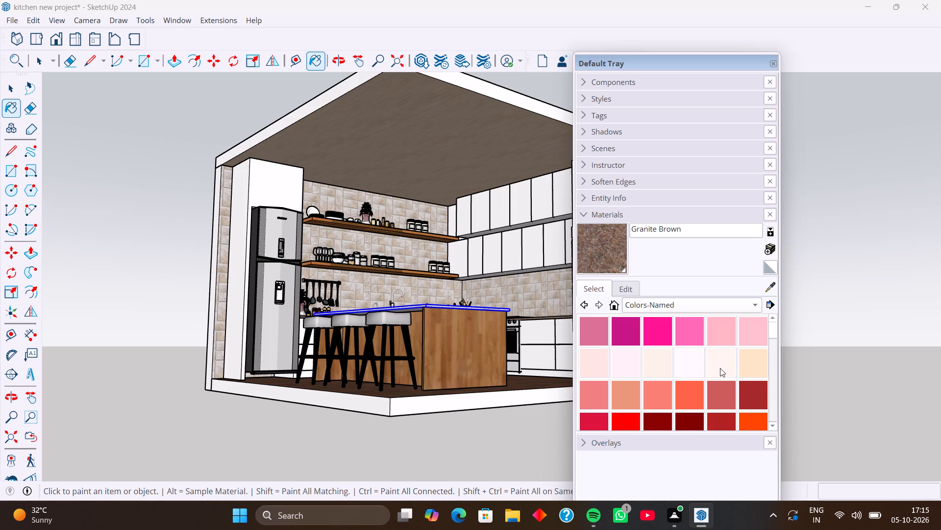
{"action": "left_click", "coordinate": [719, 368]}
{"action": "left_click", "coordinate": [520, 209]}
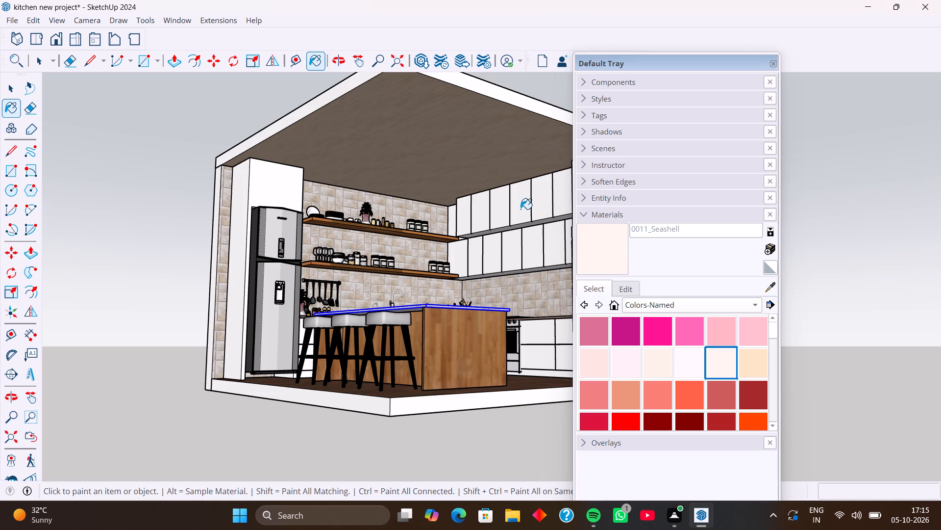
{"action": "left_click", "coordinate": [523, 243]}
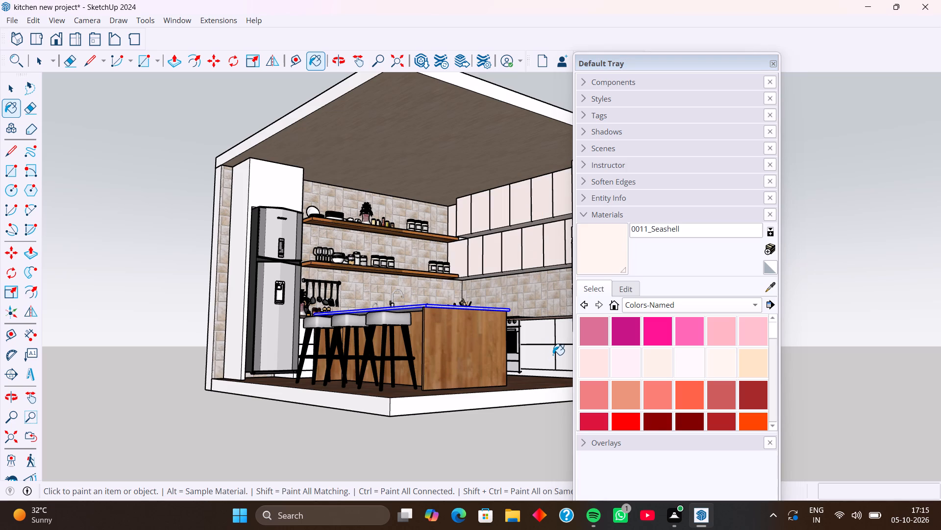
Paint the refrigerator surround and the tall oven cabinet with 0011_Seashell.
{"action": "left_click", "coordinate": [269, 180]}
{"action": "middle_click_drag", "start_coordinate": [321, 266], "coordinate": [439, 289]}
{"action": "scroll", "coordinate": [437, 289], "scroll_direction": "down", "scroll_amount": 1}
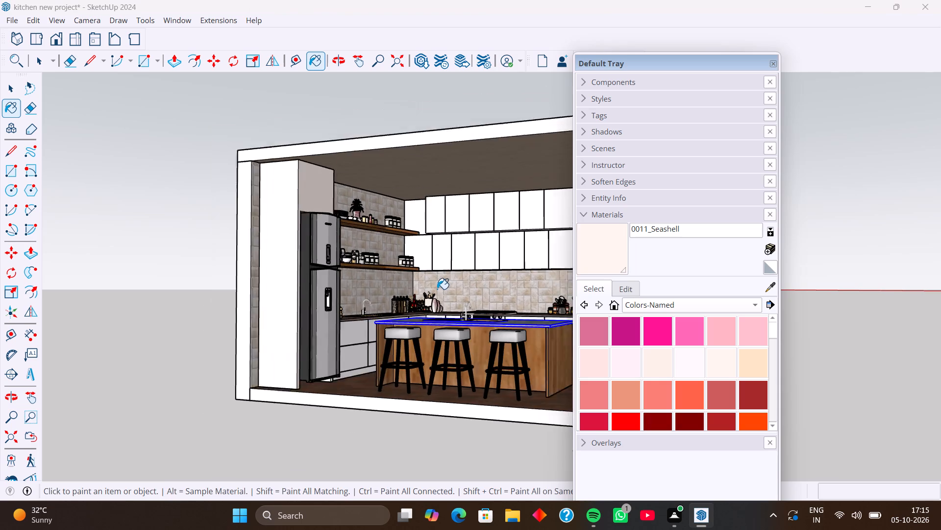
{"action": "scroll", "coordinate": [437, 289], "scroll_direction": "down", "scroll_amount": 2}
{"action": "middle_click_drag", "start_coordinate": [436, 289], "coordinate": [283, 287], "text": "shift"}
{"action": "left_click", "coordinate": [403, 228]}
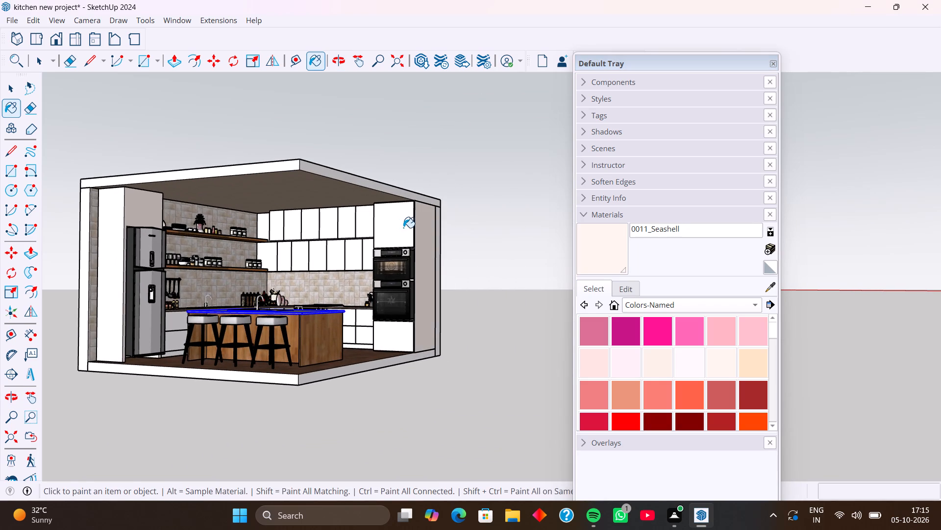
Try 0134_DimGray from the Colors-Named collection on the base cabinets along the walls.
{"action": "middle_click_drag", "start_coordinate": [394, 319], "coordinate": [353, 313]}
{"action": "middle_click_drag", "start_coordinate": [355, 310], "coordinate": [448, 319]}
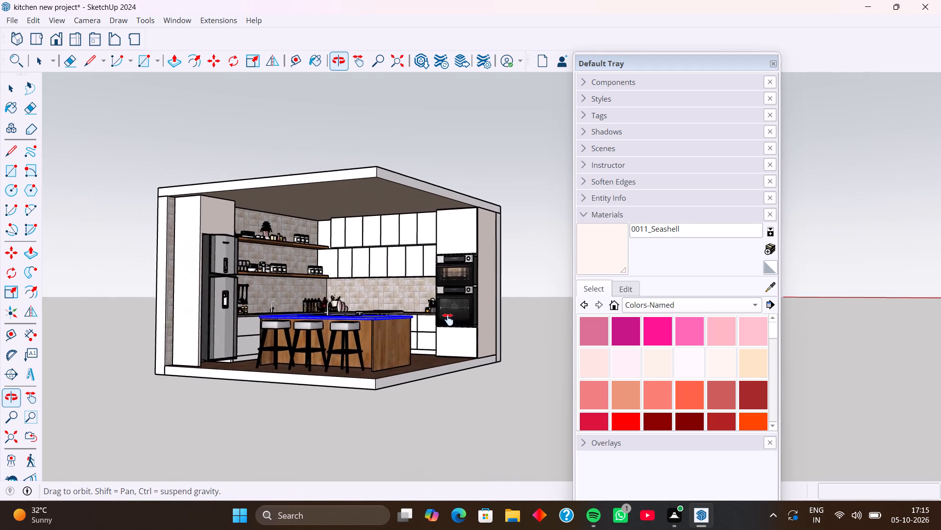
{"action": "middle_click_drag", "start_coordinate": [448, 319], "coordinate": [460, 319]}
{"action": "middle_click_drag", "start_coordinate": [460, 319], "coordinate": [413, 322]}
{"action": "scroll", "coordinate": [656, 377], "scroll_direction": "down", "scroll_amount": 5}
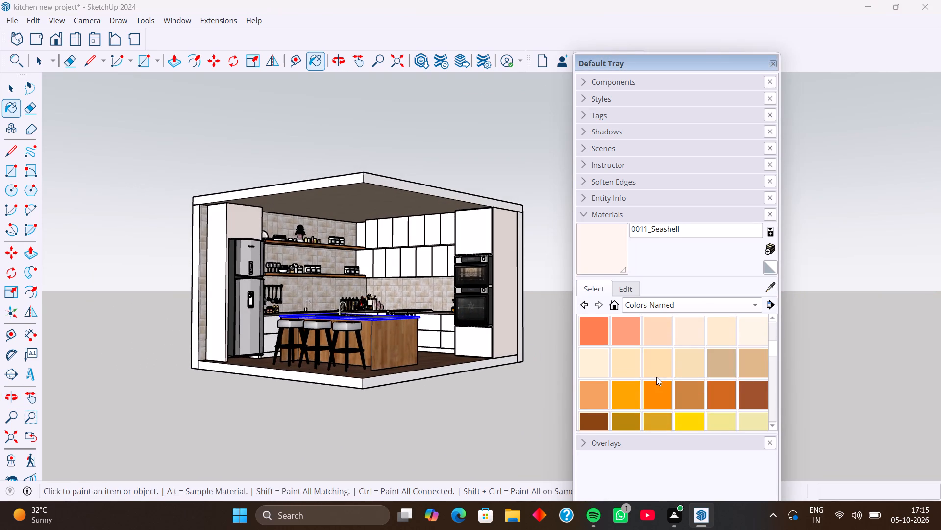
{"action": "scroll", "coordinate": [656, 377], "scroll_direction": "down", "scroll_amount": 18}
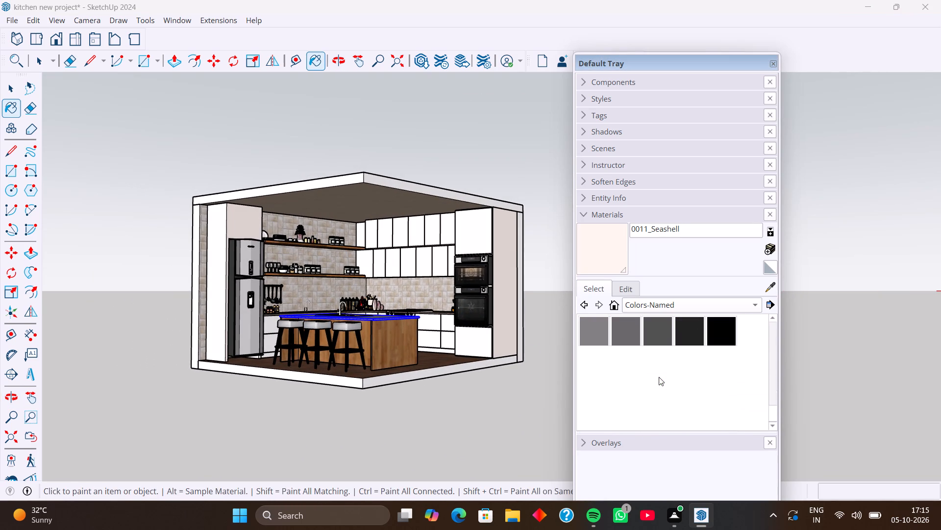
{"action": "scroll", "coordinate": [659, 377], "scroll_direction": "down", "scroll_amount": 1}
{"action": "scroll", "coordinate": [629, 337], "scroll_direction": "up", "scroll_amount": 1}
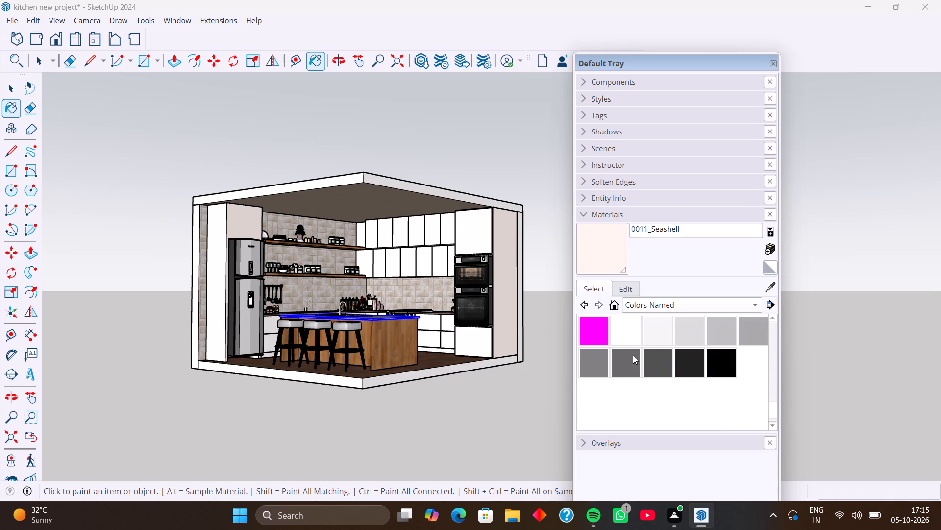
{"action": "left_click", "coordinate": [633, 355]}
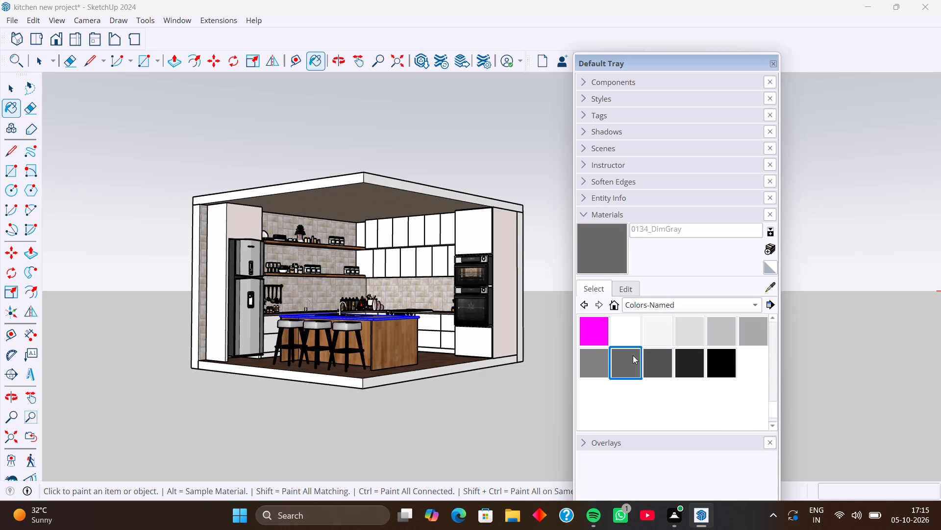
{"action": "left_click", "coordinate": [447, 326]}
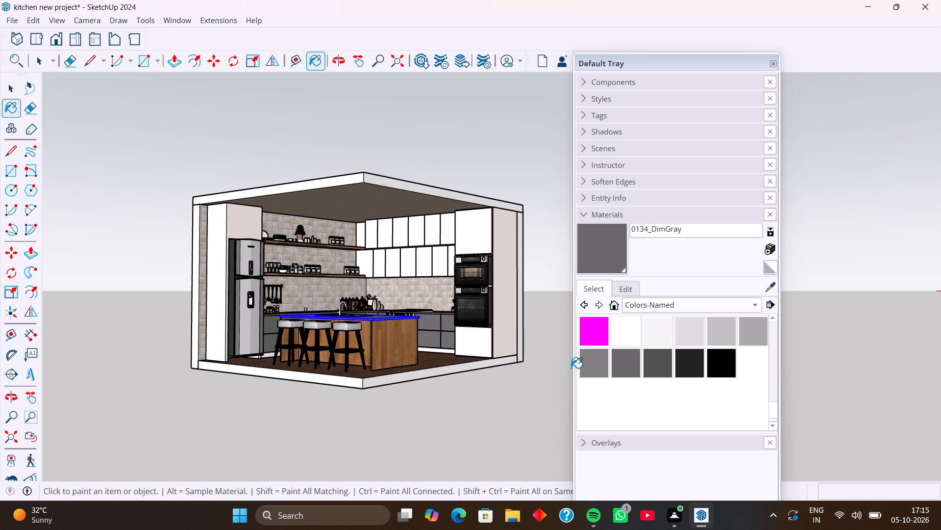
Paint the base cabinets along the walls with 0133_Gray.
{"action": "left_click", "coordinate": [596, 365]}
{"action": "left_click", "coordinate": [446, 333]}
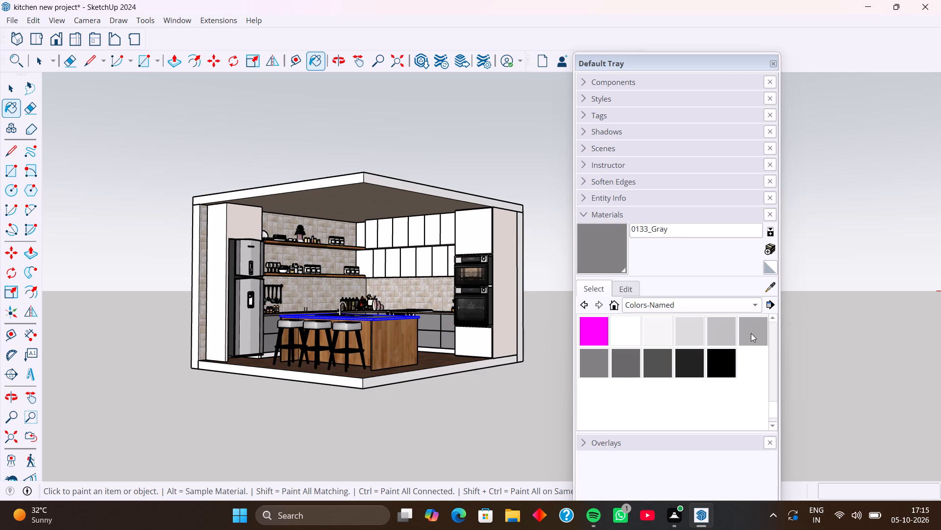
Deselect the island countertop and close the Default Tray to clear the modelling area.
{"action": "middle_click_drag", "start_coordinate": [476, 384], "coordinate": [455, 412]}
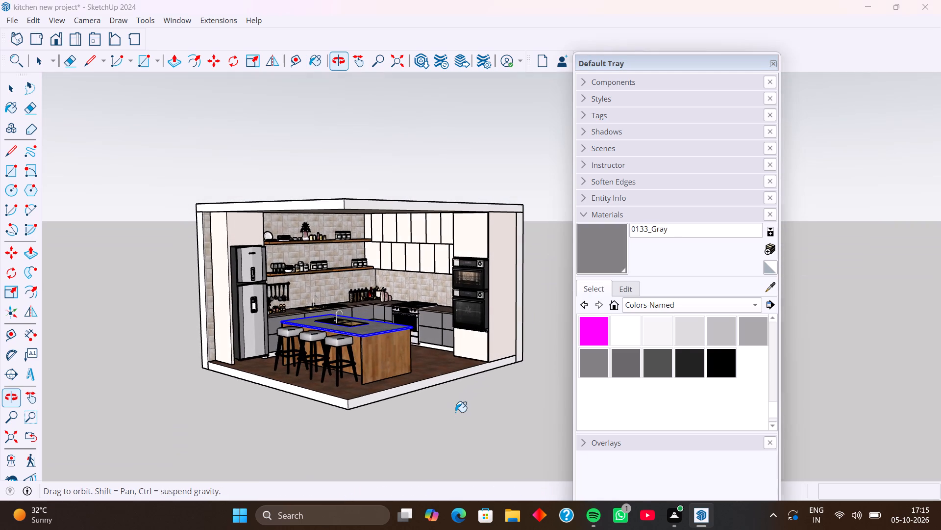
{"action": "key", "text": "space"}
{"action": "left_click", "coordinate": [489, 391]}
{"action": "middle_click_drag", "start_coordinate": [487, 362], "coordinate": [487, 363]}
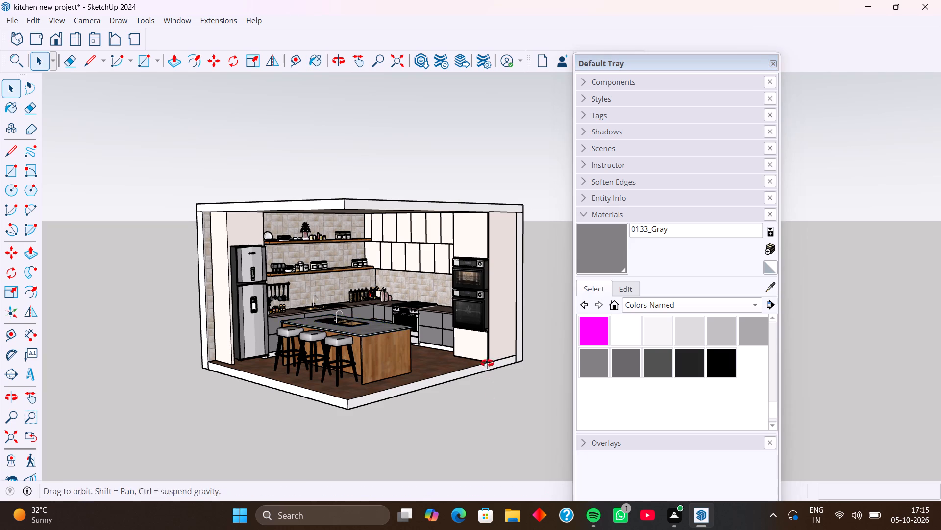
{"action": "middle_click_drag", "start_coordinate": [487, 363], "coordinate": [489, 412]}
{"action": "middle_click_drag", "start_coordinate": [487, 379], "coordinate": [440, 207]}
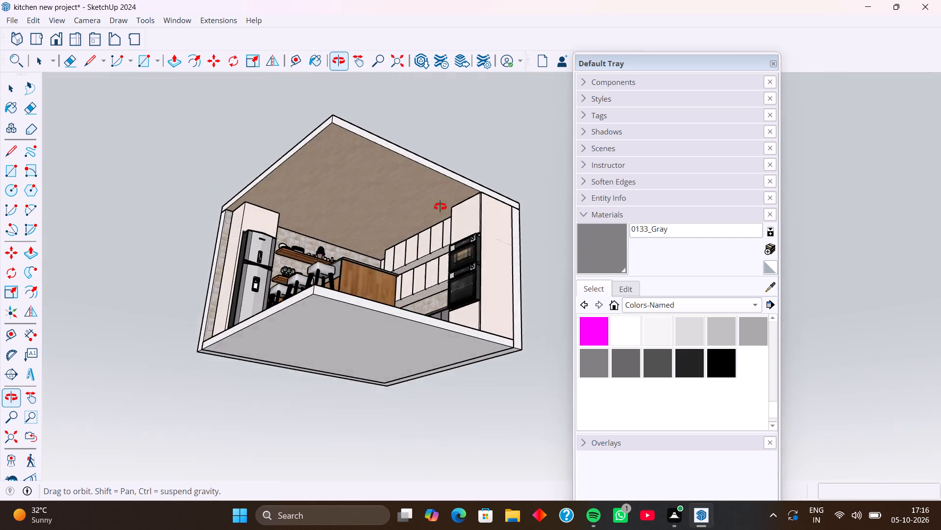
{"action": "middle_click_drag", "start_coordinate": [440, 207], "coordinate": [400, 310]}
{"action": "scroll", "coordinate": [398, 289], "scroll_direction": "up", "scroll_amount": 1}
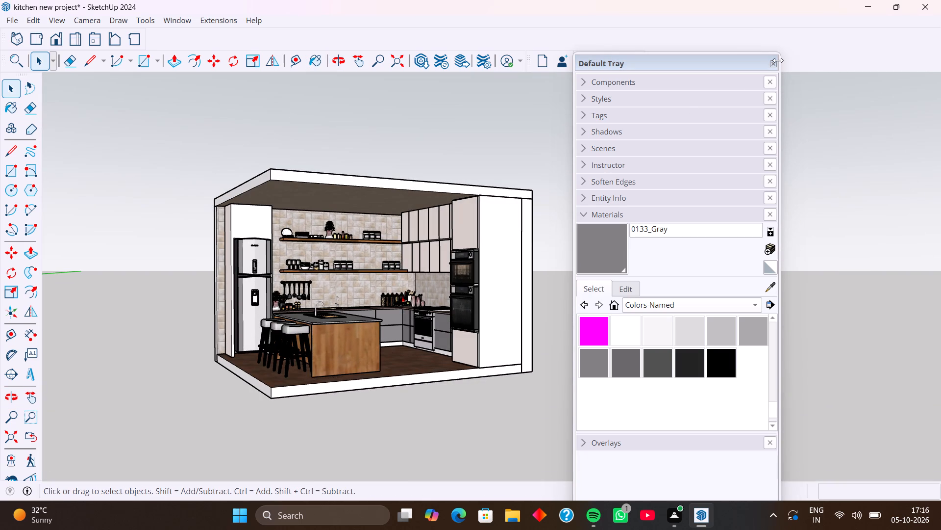
{"action": "left_click", "coordinate": [772, 62]}
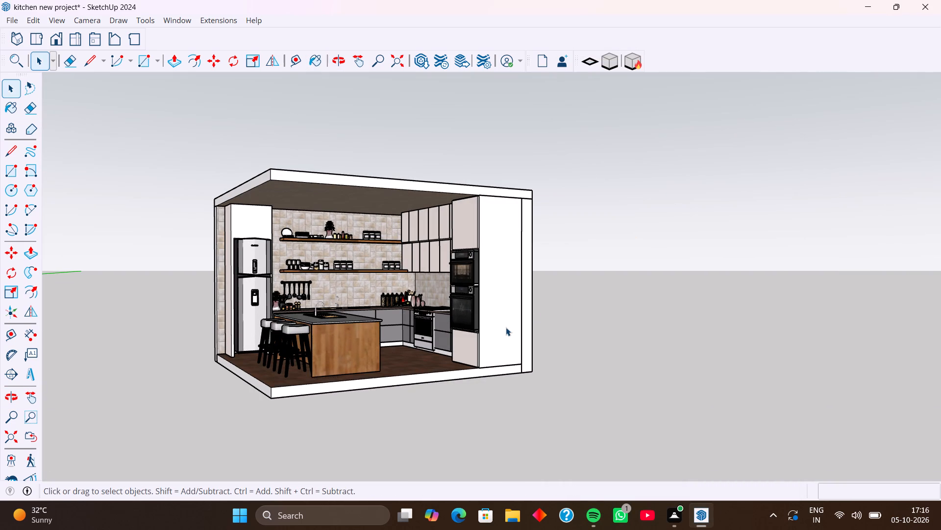
Examine the painted kitchen interior from the open front corner, checking cabinets, countertops and island.
{"action": "middle_click_drag", "start_coordinate": [495, 333], "coordinate": [594, 315], "text": "shift"}
{"action": "middle_click_drag", "start_coordinate": [557, 316], "coordinate": [587, 317]}
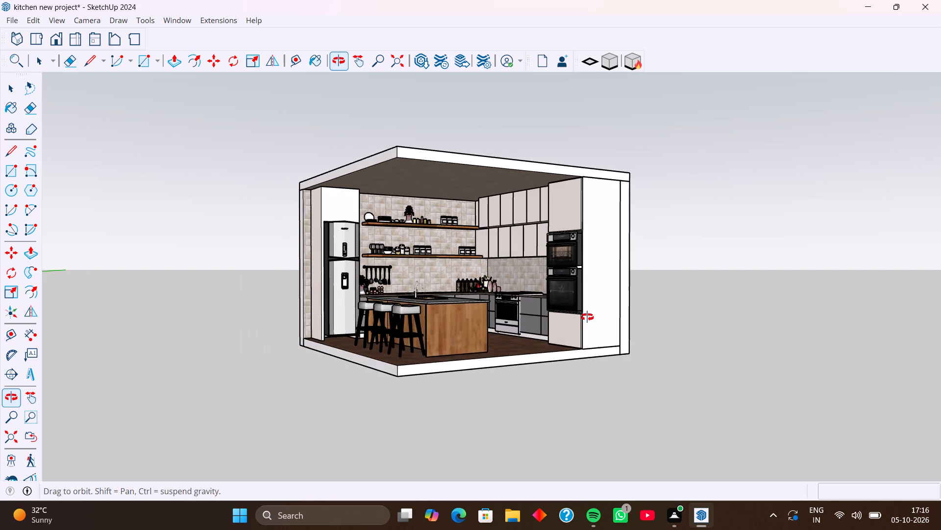
{"action": "middle_click_drag", "start_coordinate": [587, 317], "coordinate": [613, 316]}
{"action": "middle_click_drag", "start_coordinate": [586, 306], "coordinate": [603, 308]}
{"action": "middle_click", "coordinate": [549, 298]}
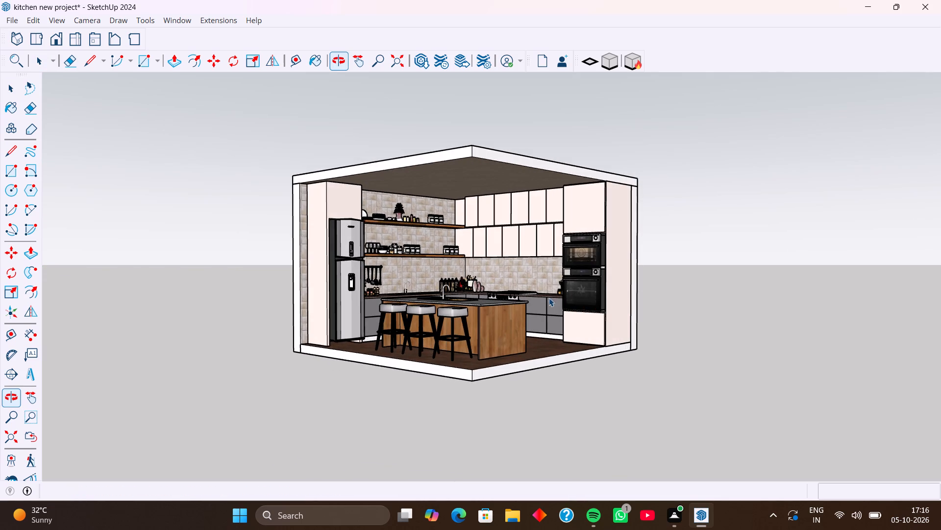
{"action": "scroll", "coordinate": [534, 291], "scroll_direction": "up", "scroll_amount": 2}
{"action": "middle_click_drag", "start_coordinate": [527, 268], "coordinate": [522, 295]}
{"action": "middle_click", "coordinate": [522, 295]}
{"action": "scroll", "coordinate": [522, 295], "scroll_direction": "up", "scroll_amount": 1}
{"action": "middle_click", "coordinate": [522, 295]}
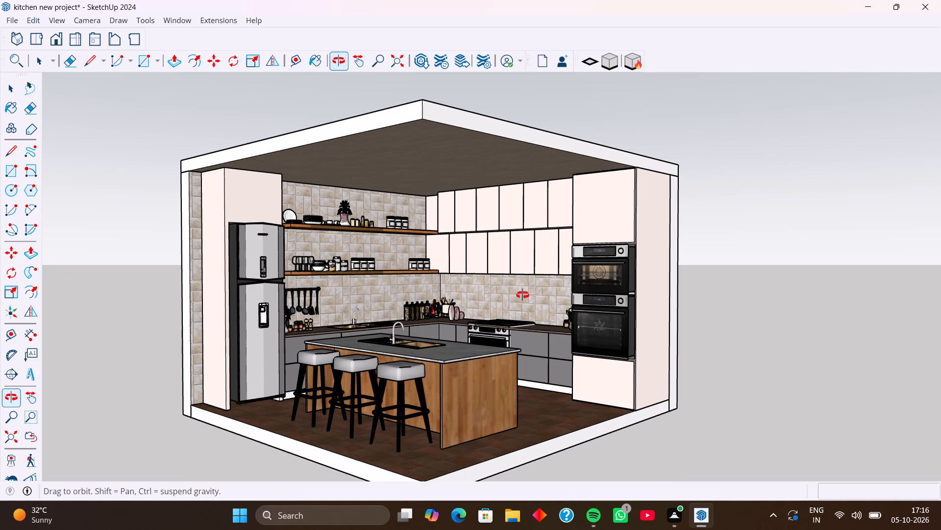
{"action": "scroll", "coordinate": [523, 295], "scroll_direction": "up", "scroll_amount": 1}
{"action": "scroll", "coordinate": [523, 295], "scroll_direction": "down", "scroll_amount": 1}
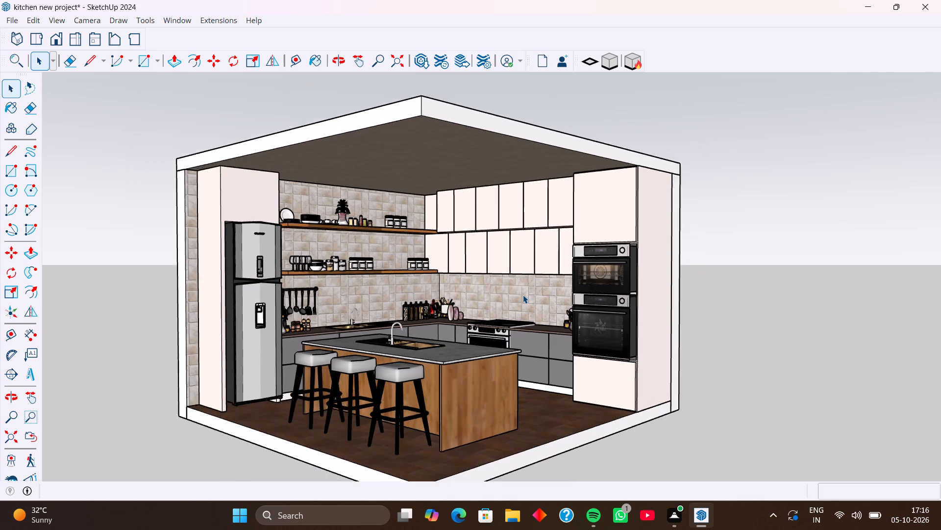
{"action": "scroll", "coordinate": [523, 295], "scroll_direction": "down", "scroll_amount": 1}
{"action": "scroll", "coordinate": [523, 295], "scroll_direction": "up", "scroll_amount": 1}
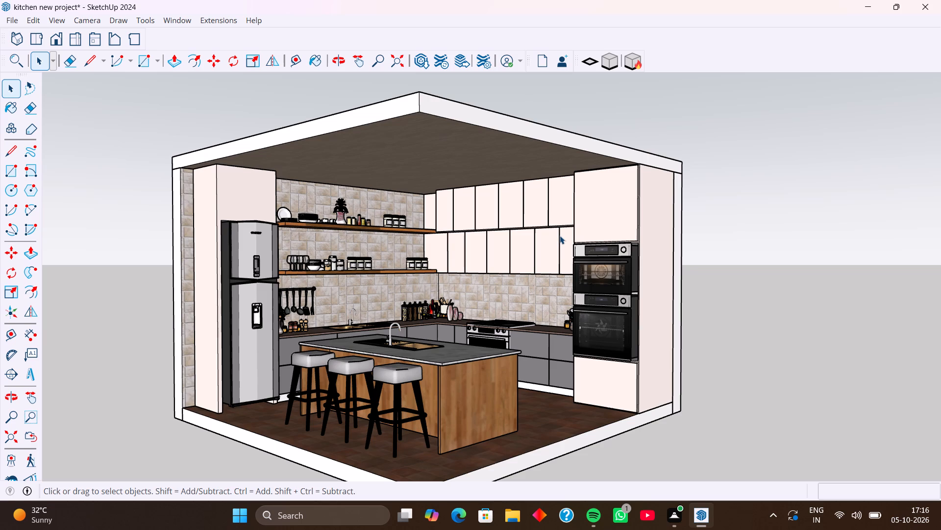
Select the ceiling slab above the kitchen and hide it.
{"action": "left_click", "coordinate": [507, 136]}
{"action": "right_click", "coordinate": [507, 136]}
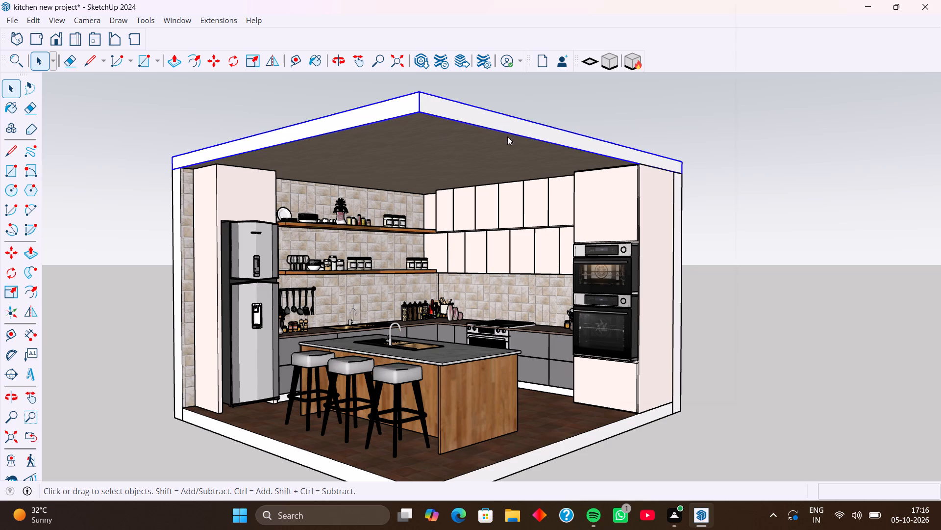
{"action": "left_click", "coordinate": [587, 42]}
{"action": "middle_click_drag", "start_coordinate": [587, 172], "coordinate": [587, 182]}
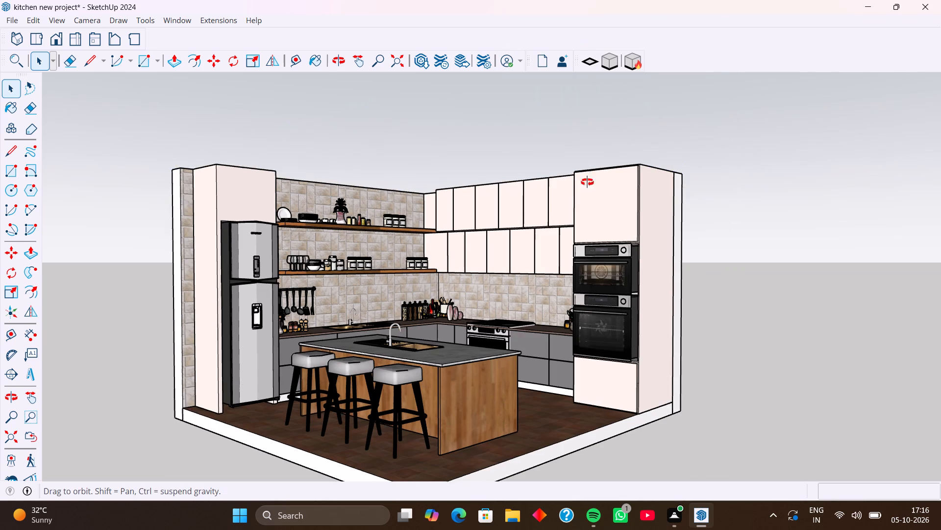
Paint the white toe kick beneath the base cabinets with solid black from Colors-Named, then close the Default Tray and deselect.
{"action": "middle_click_drag", "start_coordinate": [587, 182], "coordinate": [576, 235]}
{"action": "middle_click_drag", "start_coordinate": [573, 240], "coordinate": [580, 229], "text": "shift"}
{"action": "middle_click_drag", "start_coordinate": [580, 229], "coordinate": [584, 244]}
{"action": "middle_click_drag", "start_coordinate": [582, 248], "coordinate": [592, 221], "text": "shift"}
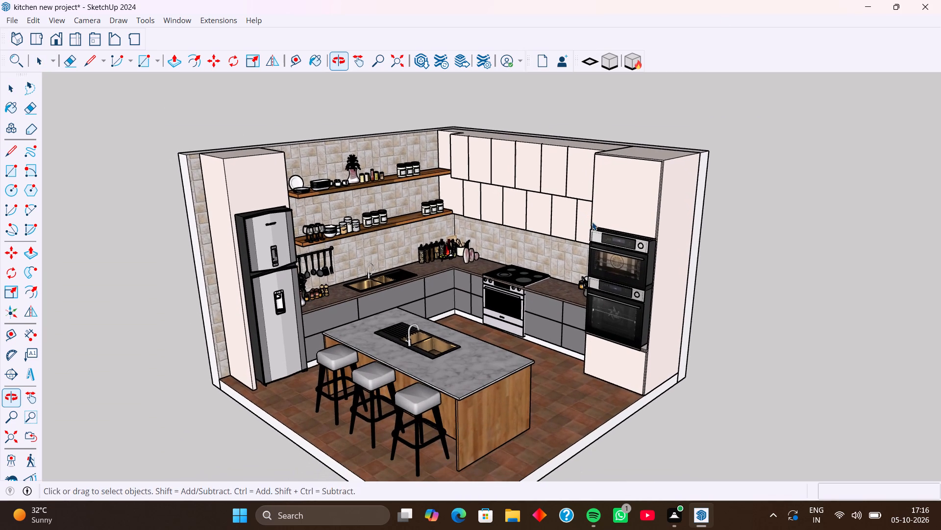
{"action": "middle_click_drag", "start_coordinate": [595, 236], "coordinate": [588, 238]}
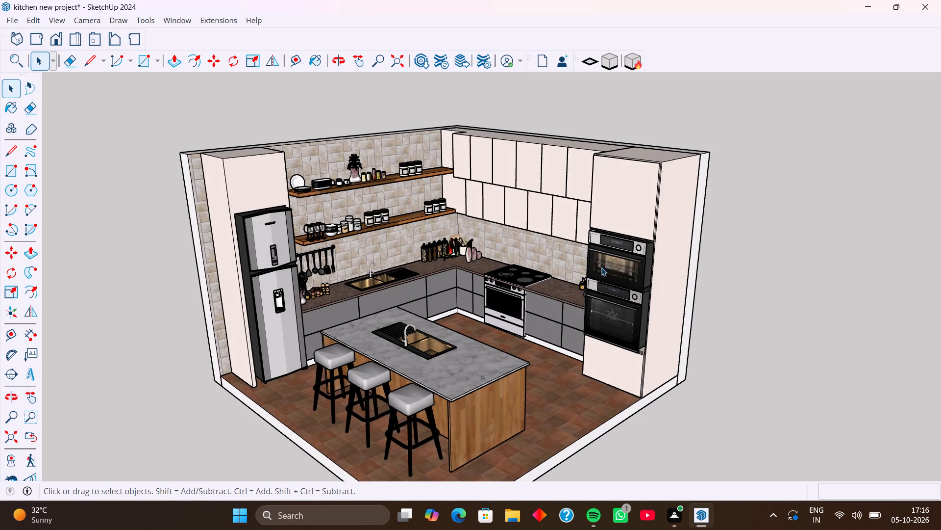
{"action": "left_click", "coordinate": [571, 355]}
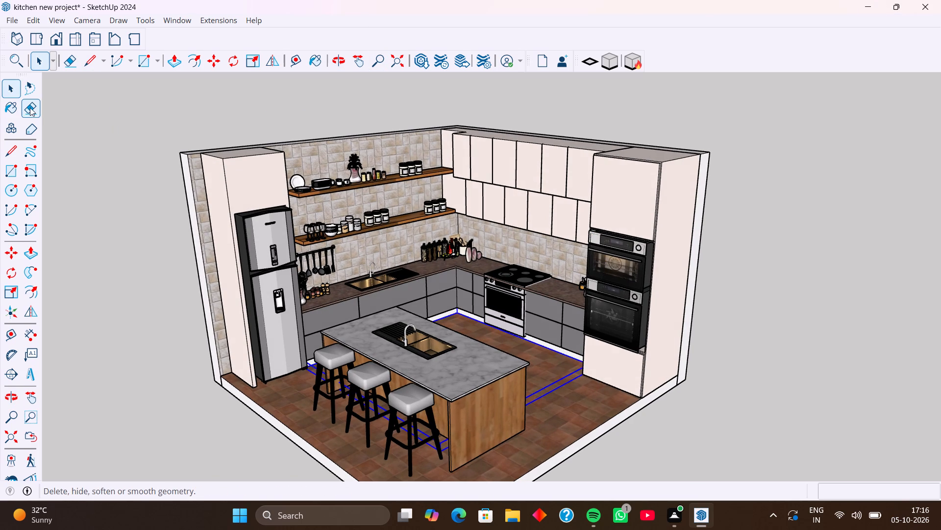
{"action": "left_click", "coordinate": [14, 109]}
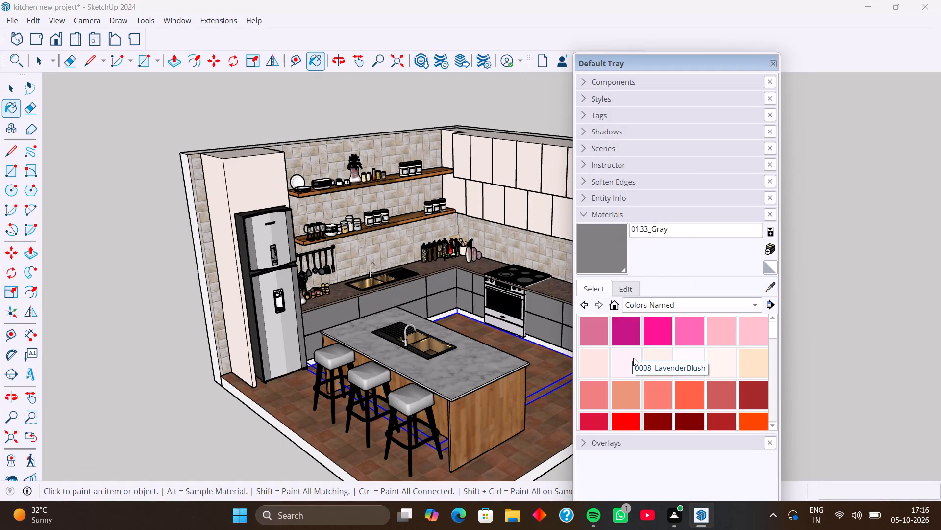
{"action": "scroll", "coordinate": [653, 396], "scroll_direction": "down", "scroll_amount": 5}
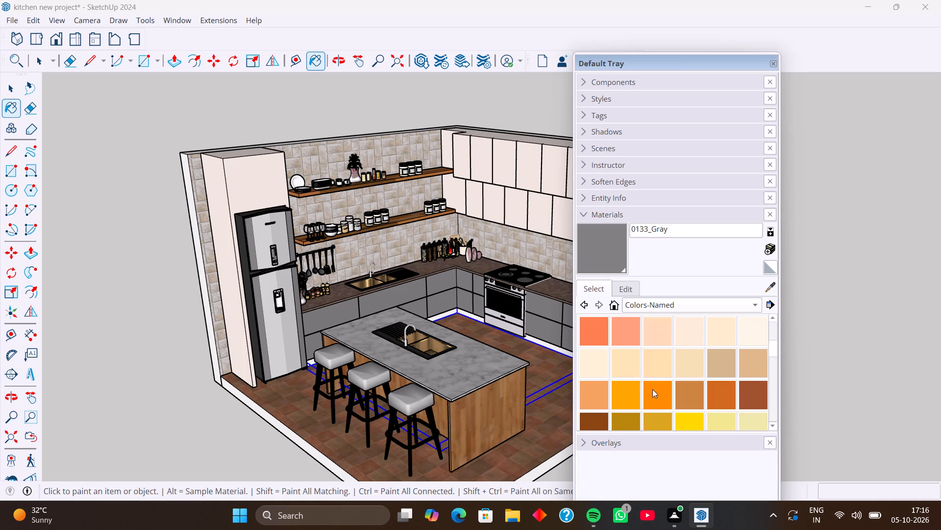
{"action": "scroll", "coordinate": [652, 389], "scroll_direction": "down", "scroll_amount": 20}
{"action": "scroll", "coordinate": [652, 389], "scroll_direction": "down", "scroll_amount": 2}
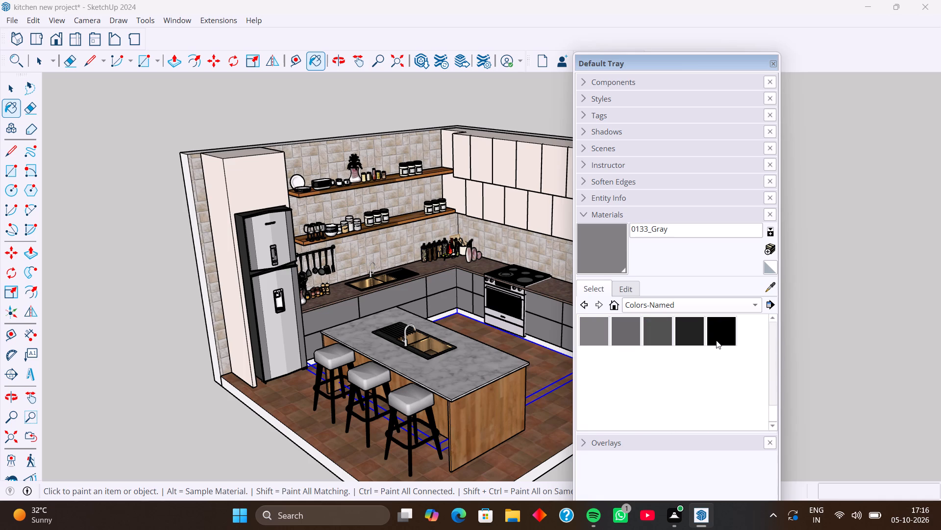
{"action": "left_click", "coordinate": [716, 340]}
{"action": "scroll", "coordinate": [553, 344], "scroll_direction": "up", "scroll_amount": 4}
{"action": "left_click", "coordinate": [551, 348]}
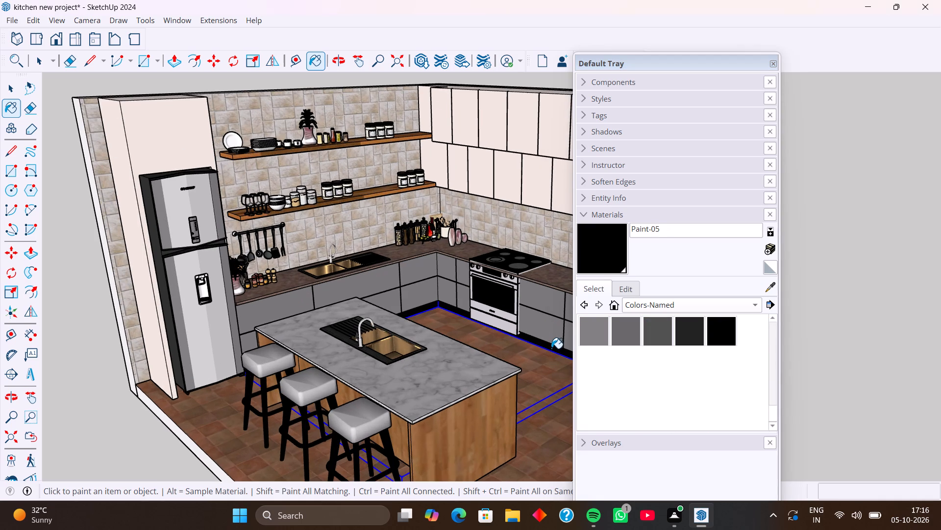
{"action": "scroll", "coordinate": [480, 292], "scroll_direction": "down", "scroll_amount": 6}
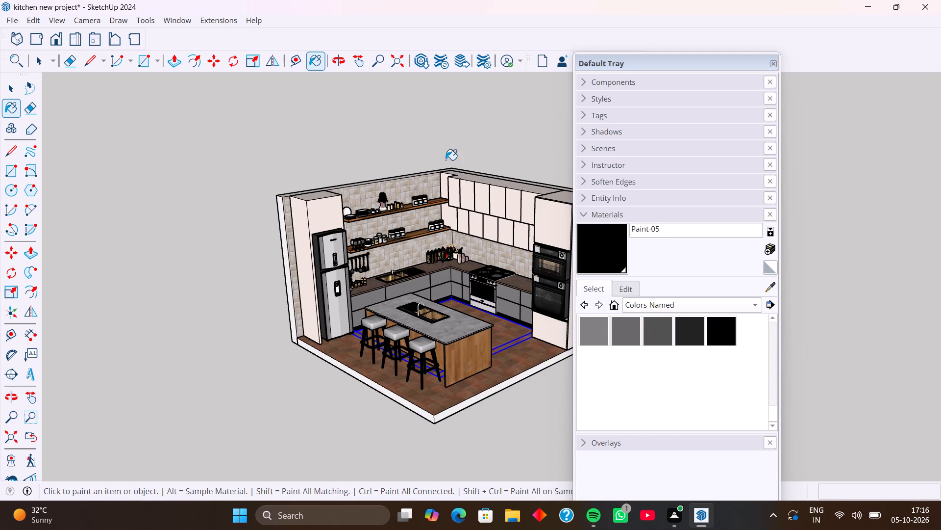
{"action": "left_click", "coordinate": [774, 66]}
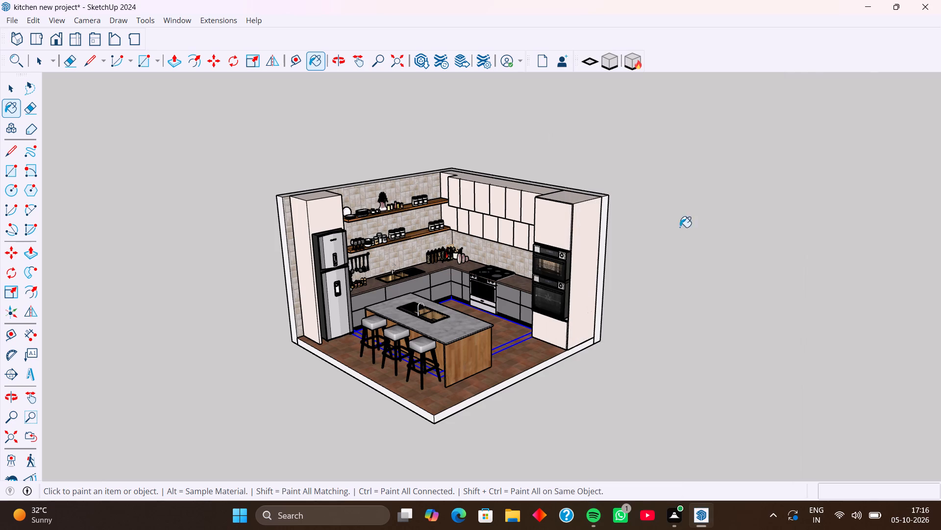
{"action": "key", "text": "space"}
{"action": "left_click", "coordinate": [654, 316]}
Examine the kitchen interior from above the open front corner, checking the black toe kick against the cabinets and floor.
{"action": "scroll", "coordinate": [570, 336], "scroll_direction": "up", "scroll_amount": 1}
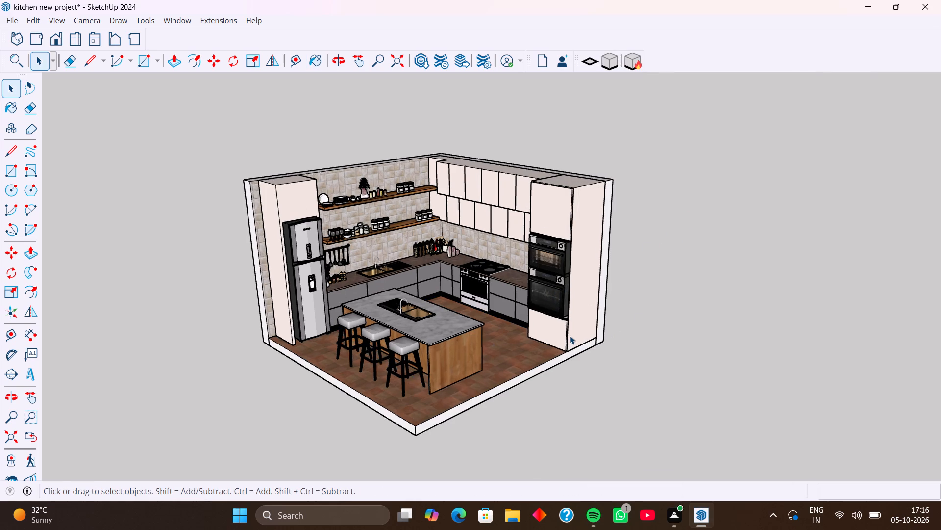
{"action": "scroll", "coordinate": [570, 336], "scroll_direction": "up", "scroll_amount": 2}
{"action": "middle_click_drag", "start_coordinate": [561, 333], "coordinate": [608, 339], "text": "shift"}
{"action": "middle_click_drag", "start_coordinate": [581, 335], "coordinate": [613, 340]}
{"action": "middle_click_drag", "start_coordinate": [603, 339], "coordinate": [586, 340]}
{"action": "scroll", "coordinate": [573, 329], "scroll_direction": "up", "scroll_amount": 2}
{"action": "middle_click", "coordinate": [560, 311]}
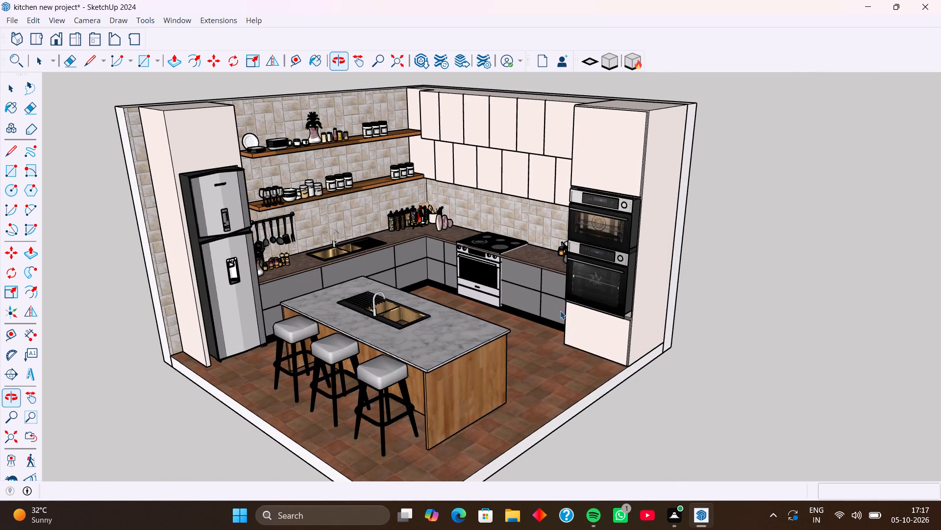
{"action": "scroll", "coordinate": [560, 311], "scroll_direction": "down", "scroll_amount": 1}
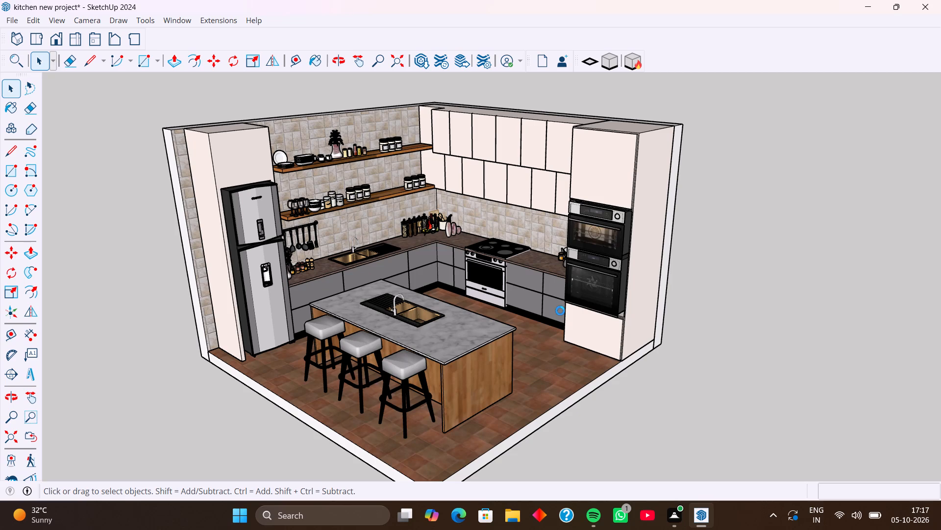
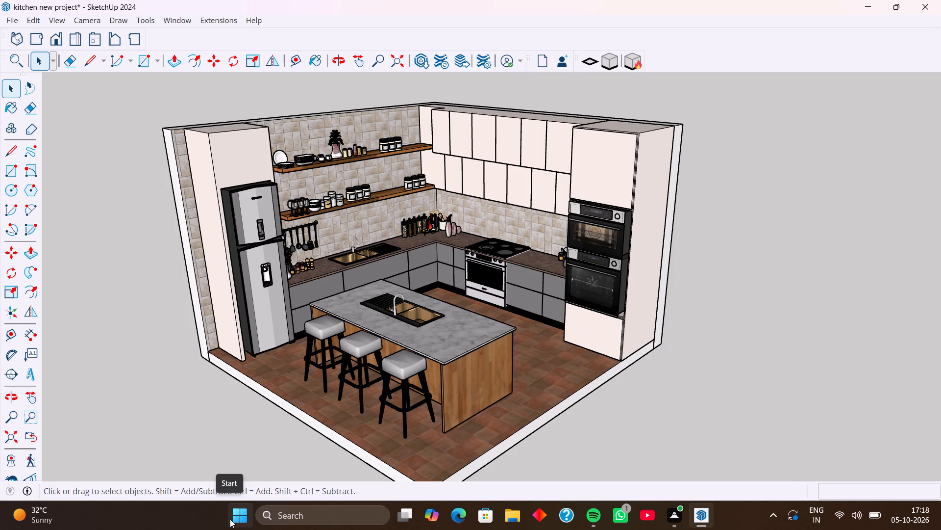
Dismiss the WhatsApp notification and save the kitchen model under its existing file name.
{"action": "middle_click_drag", "start_coordinate": [454, 295], "coordinate": [441, 294]}
{"action": "middle_click_drag", "start_coordinate": [454, 304], "coordinate": [448, 304]}
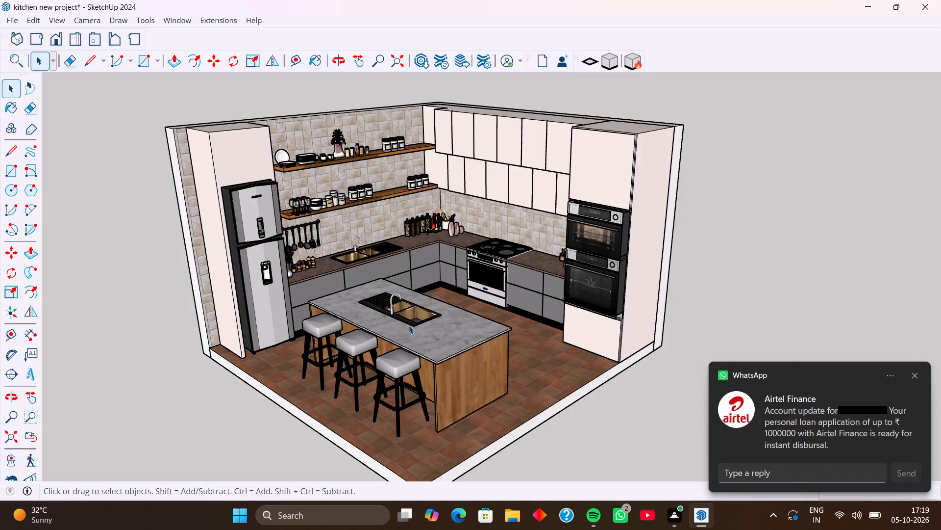
{"action": "left_click", "coordinate": [915, 372]}
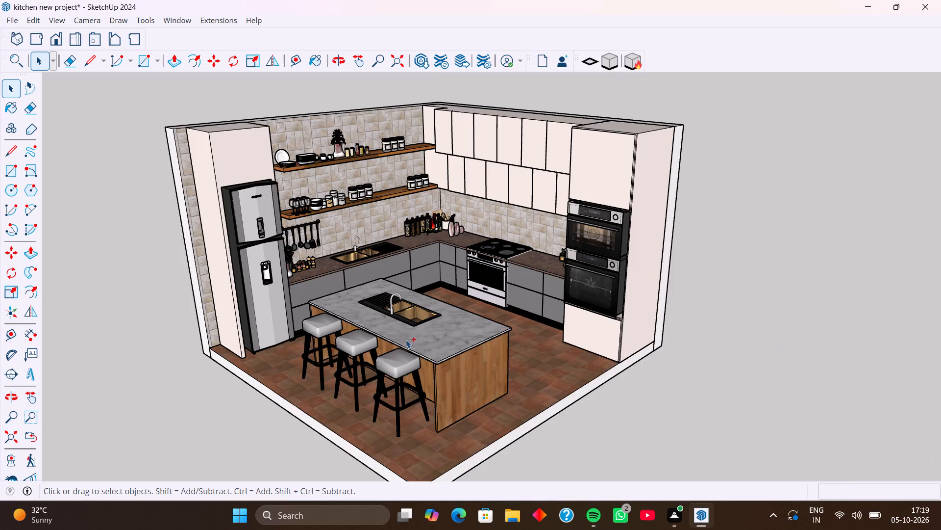
{"action": "key", "text": "ctrl+s"}
Print the current kitchen view with Microsoft Print to PDF, saving it in the Sketchup folder as "kitchen new prject".
{"action": "key", "text": "ctrl+p"}
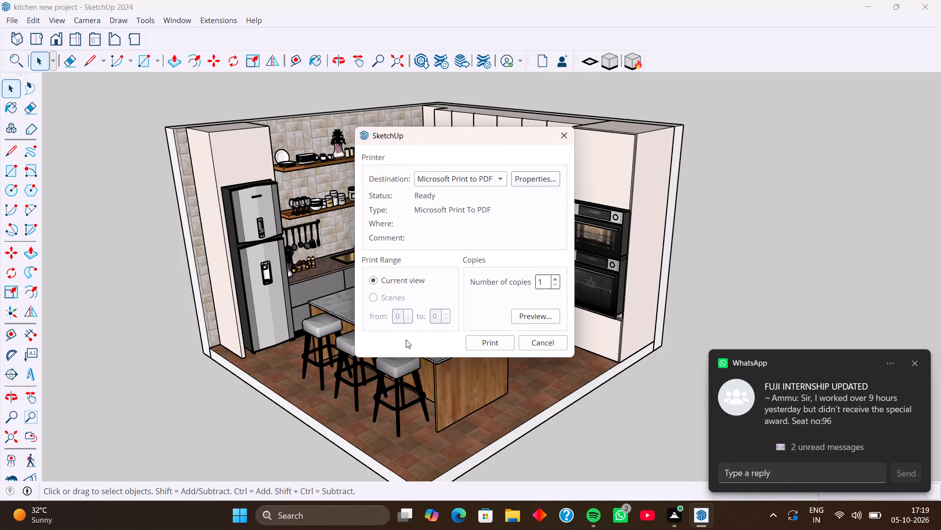
{"action": "left_click", "coordinate": [484, 341]}
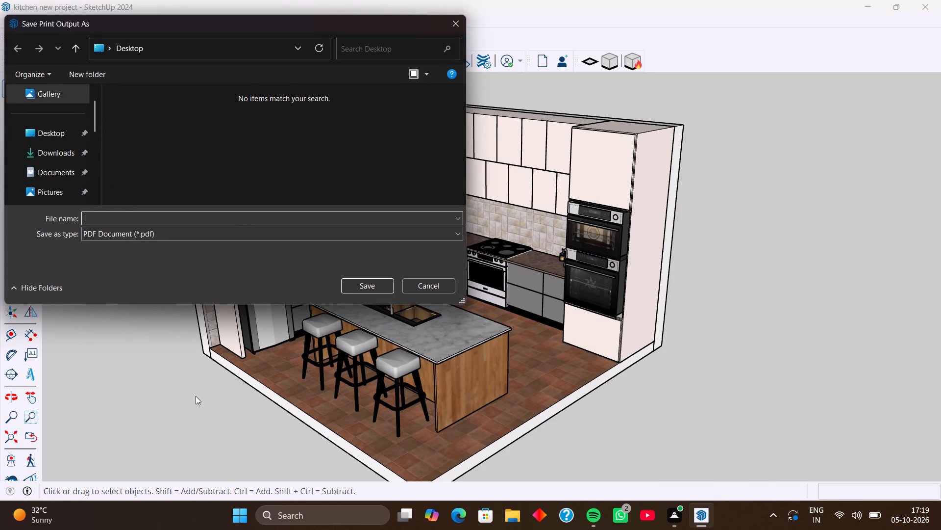
{"action": "scroll", "coordinate": [72, 159], "scroll_direction": "up", "scroll_amount": 2}
{"action": "scroll", "coordinate": [64, 155], "scroll_direction": "down", "scroll_amount": 2}
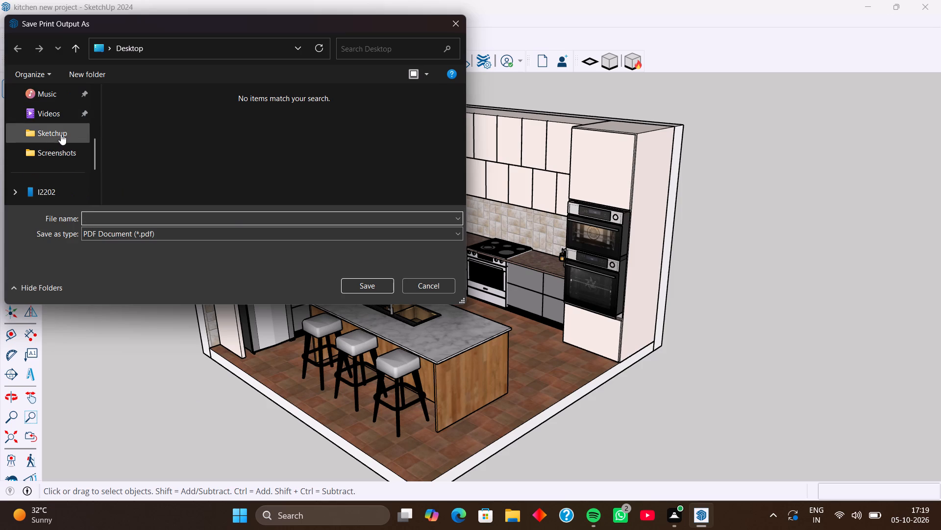
{"action": "left_click", "coordinate": [61, 134]}
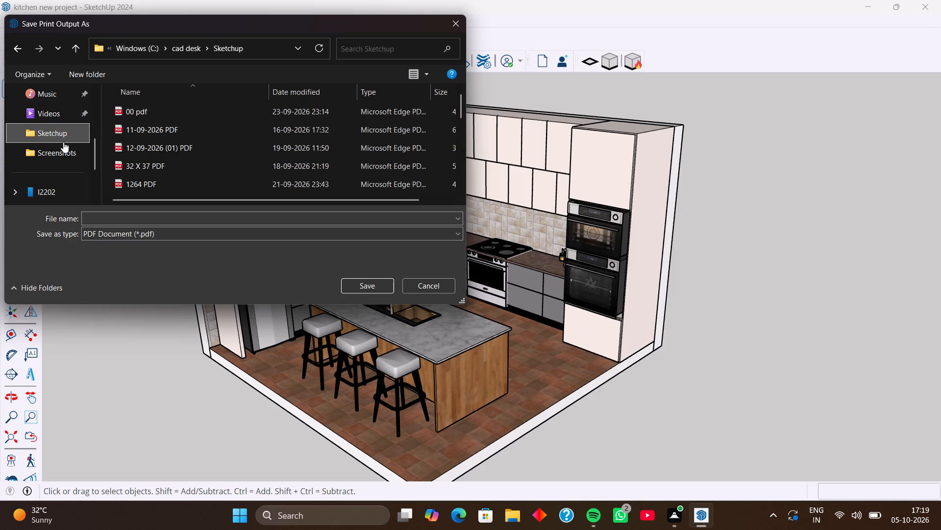
{"action": "left_click", "coordinate": [183, 222]}
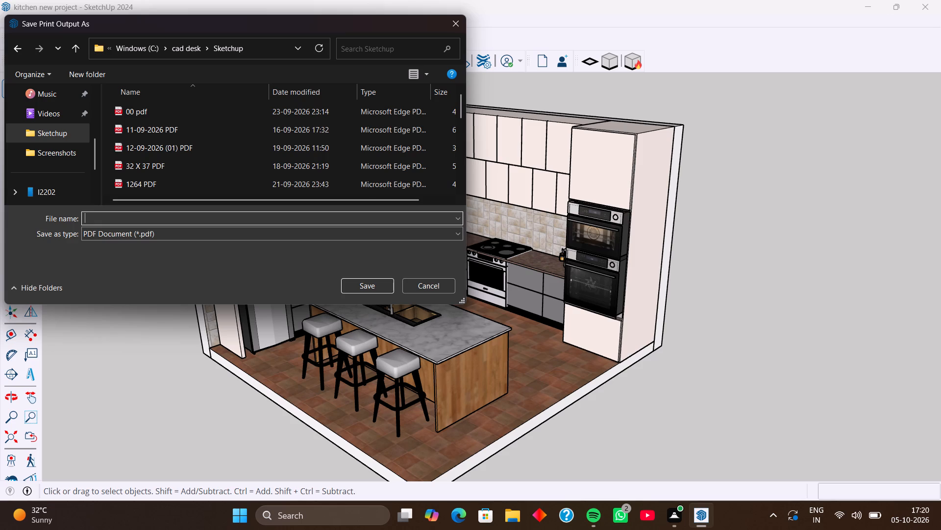
{"action": "type", "text": "ki"}
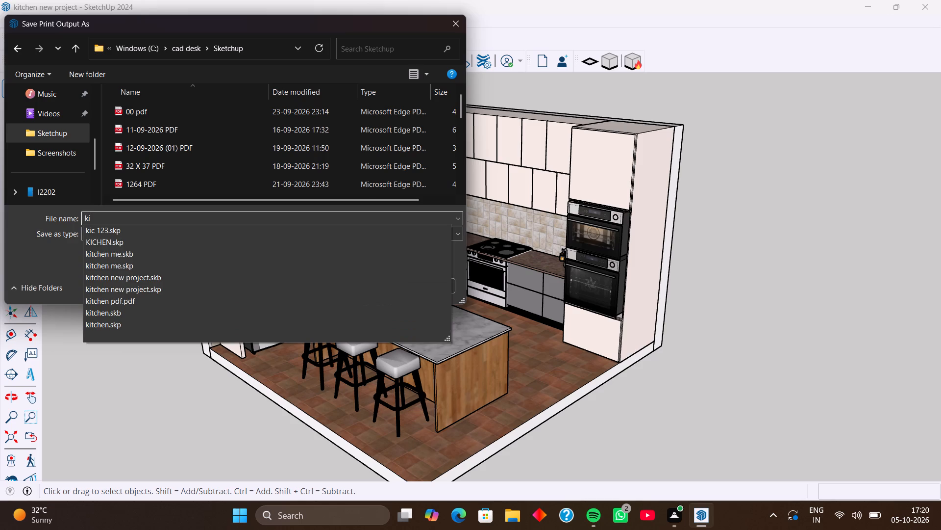
{"action": "key", "text": "t"}
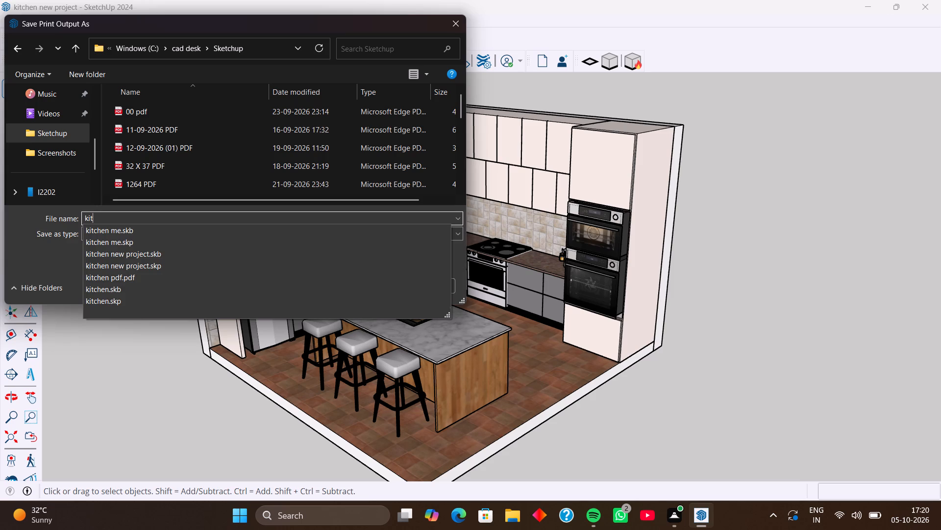
{"action": "key", "text": "c"}
{"action": "type", "text": "he"}
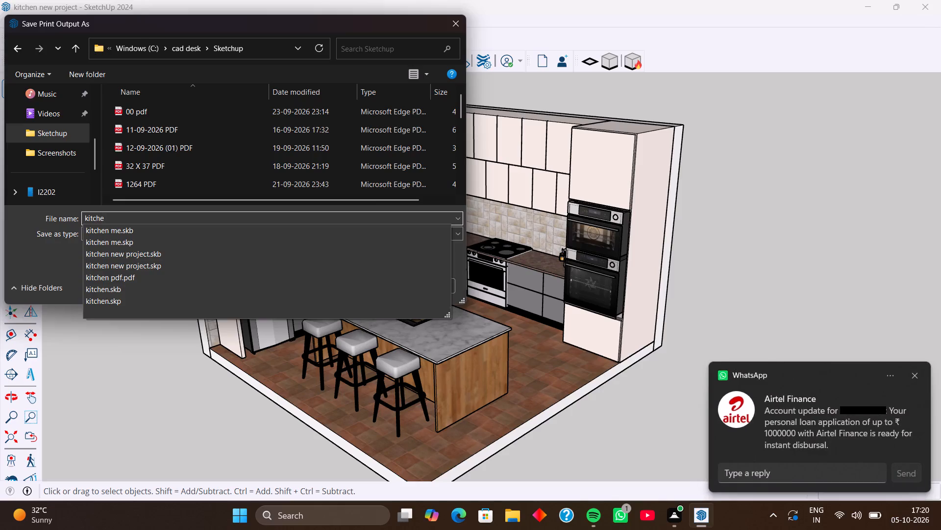
{"action": "type", "text": "n"}
{"action": "key", "text": "space"}
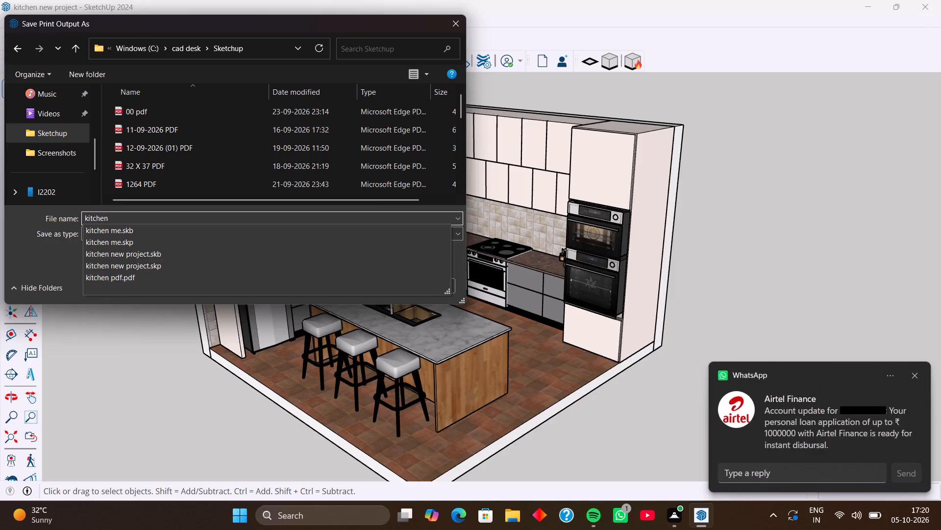
{"action": "type", "text": "new"}
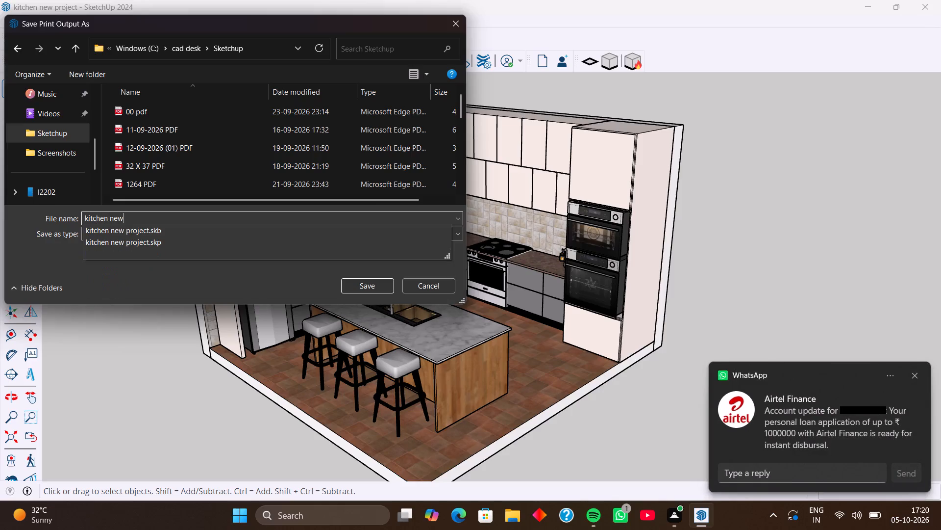
{"action": "key", "text": "space"}
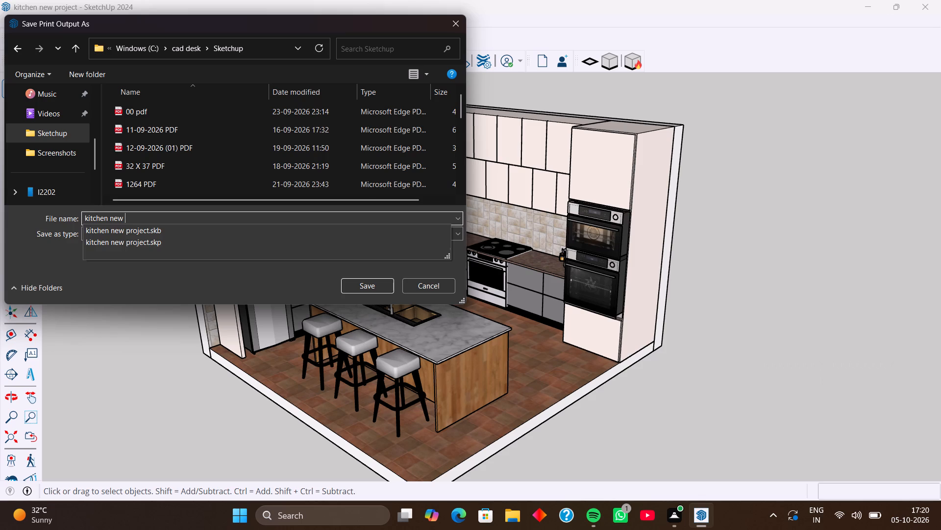
{"action": "key", "text": "p"}
{"action": "type", "text": "rje"}
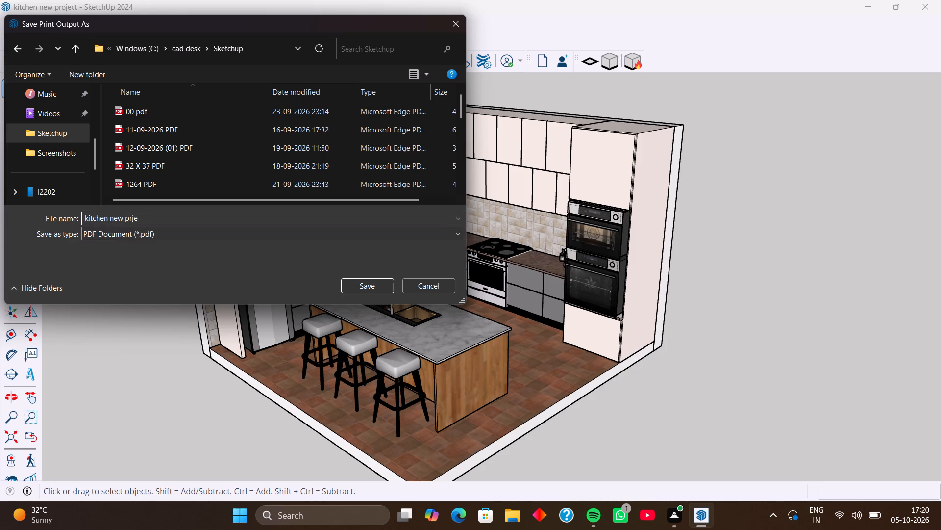
{"action": "type", "text": "ct"}
{"action": "left_click", "coordinate": [369, 283]}
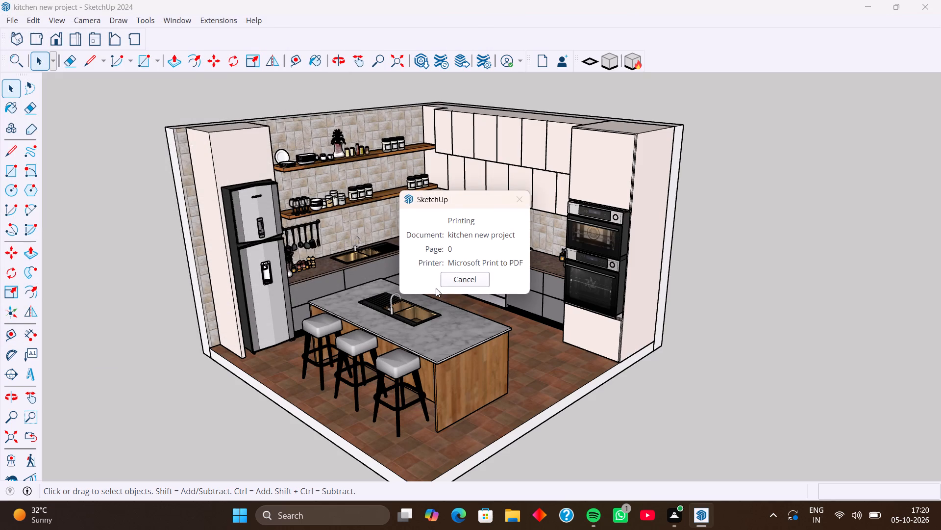
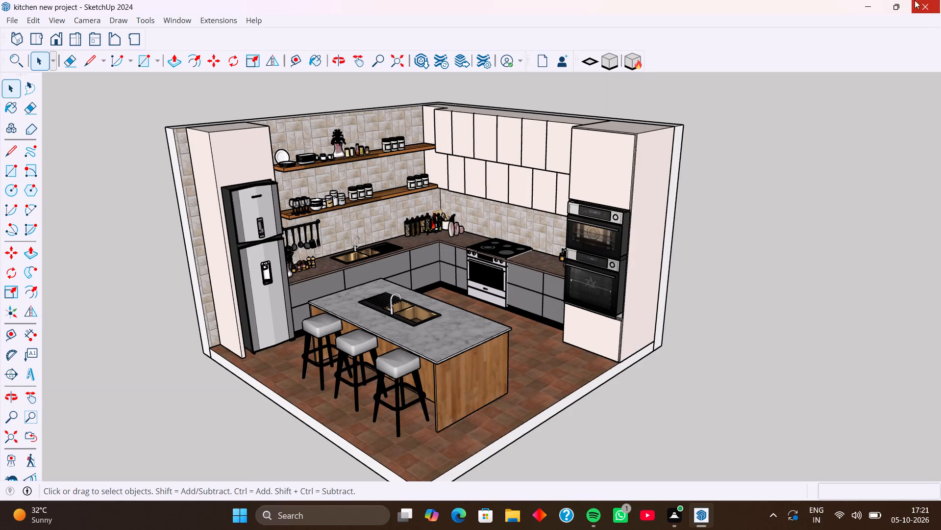
Close SketchUp with the finished kitchen model.
{"action": "left_click", "coordinate": [927, 9]}
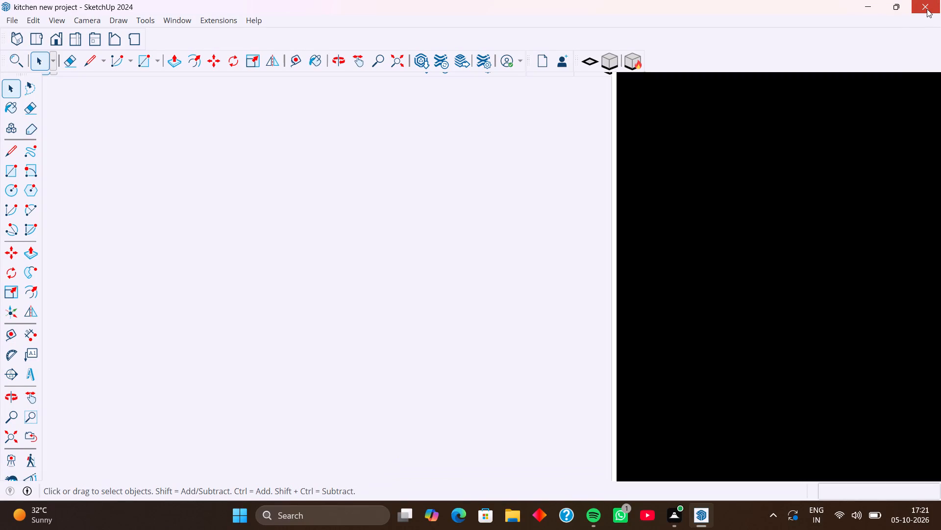